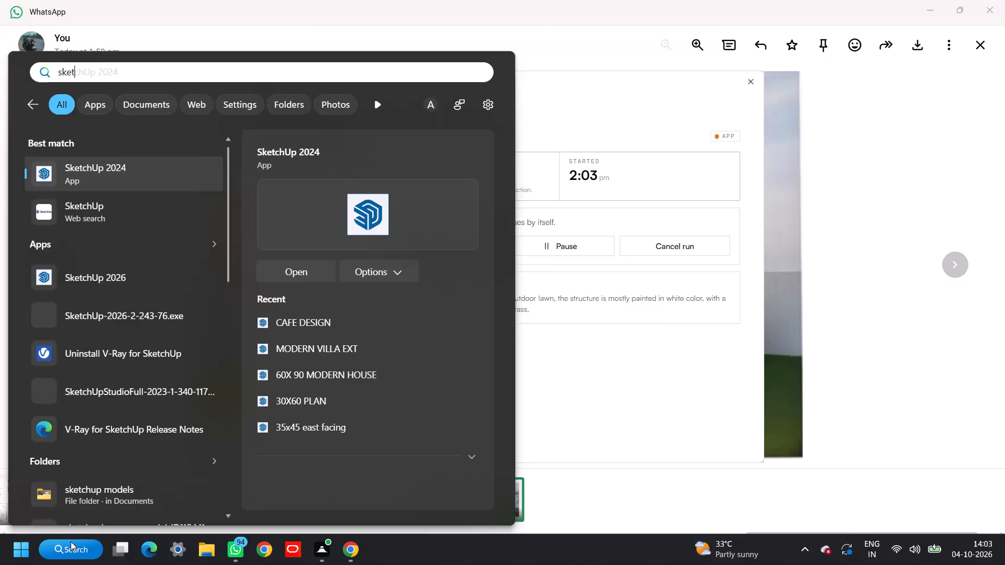
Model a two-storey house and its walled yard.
Launch SketchUp 2024.
key(Return)
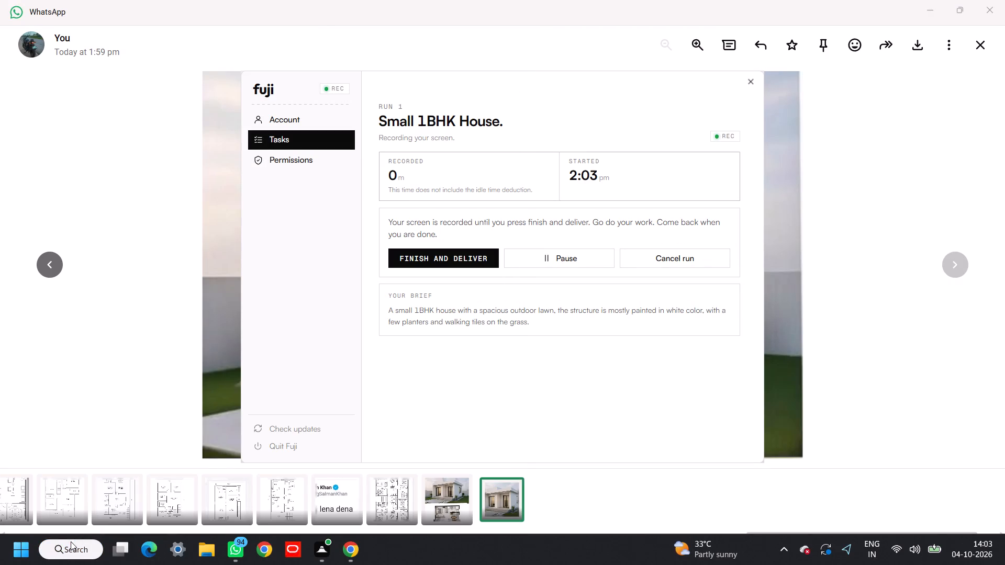
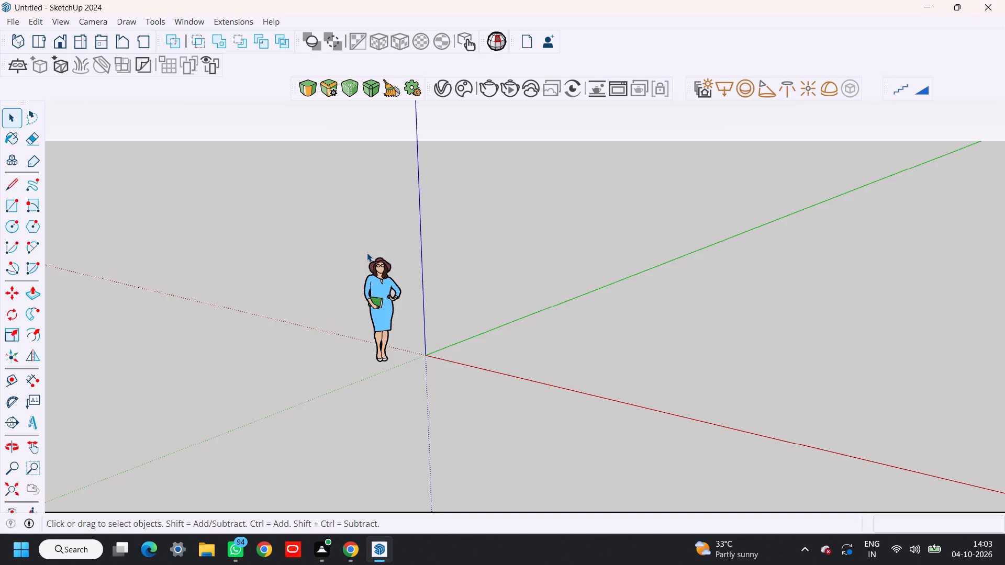
Delete the default human figure beside the origin.
middle_drag(473, 353, 476, 364)
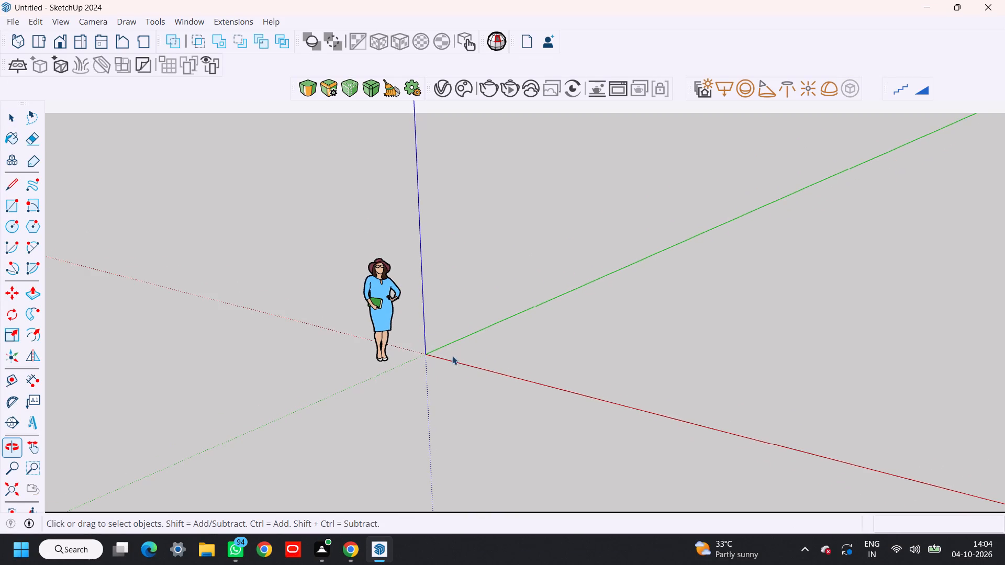
drag(311, 212, 451, 385)
key(Delete)
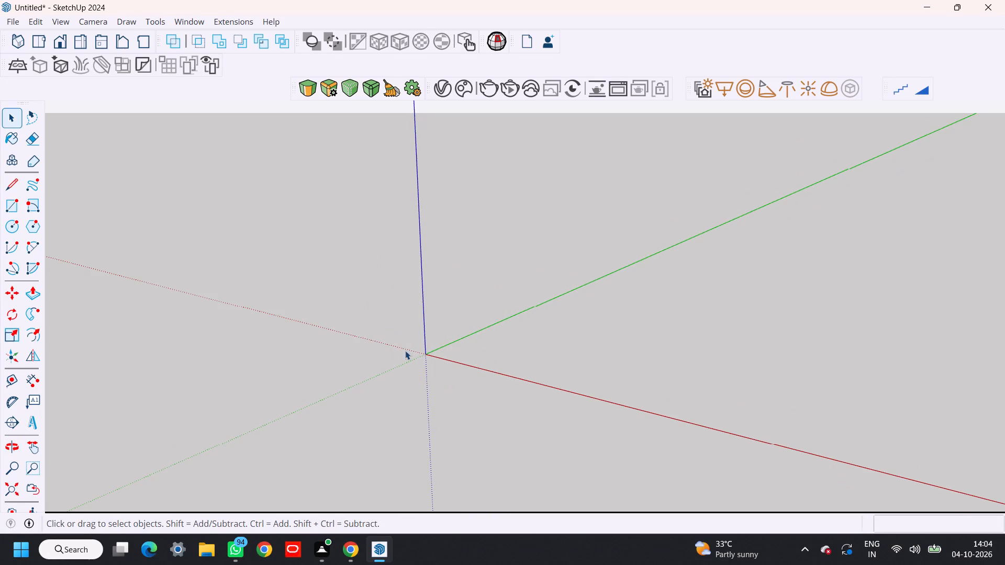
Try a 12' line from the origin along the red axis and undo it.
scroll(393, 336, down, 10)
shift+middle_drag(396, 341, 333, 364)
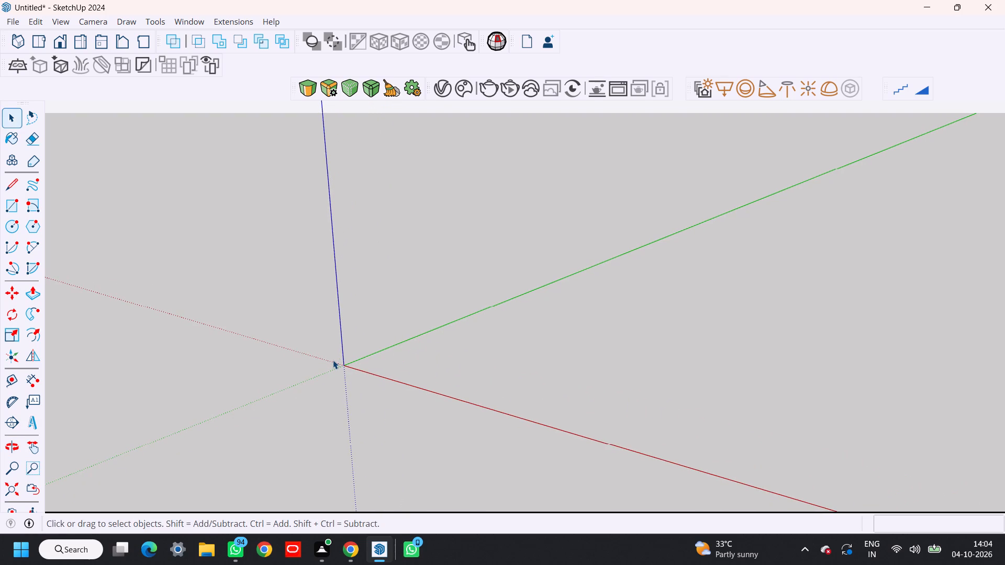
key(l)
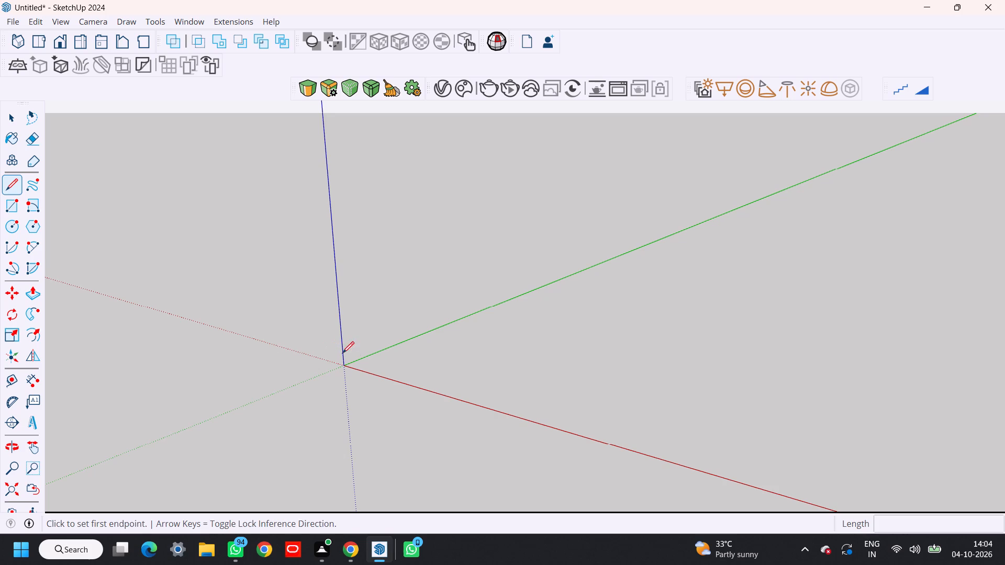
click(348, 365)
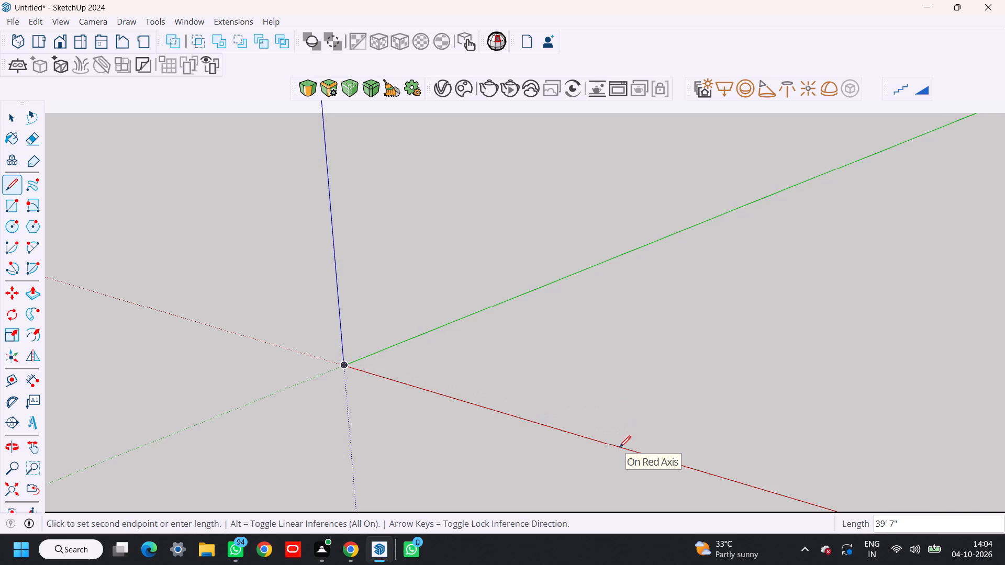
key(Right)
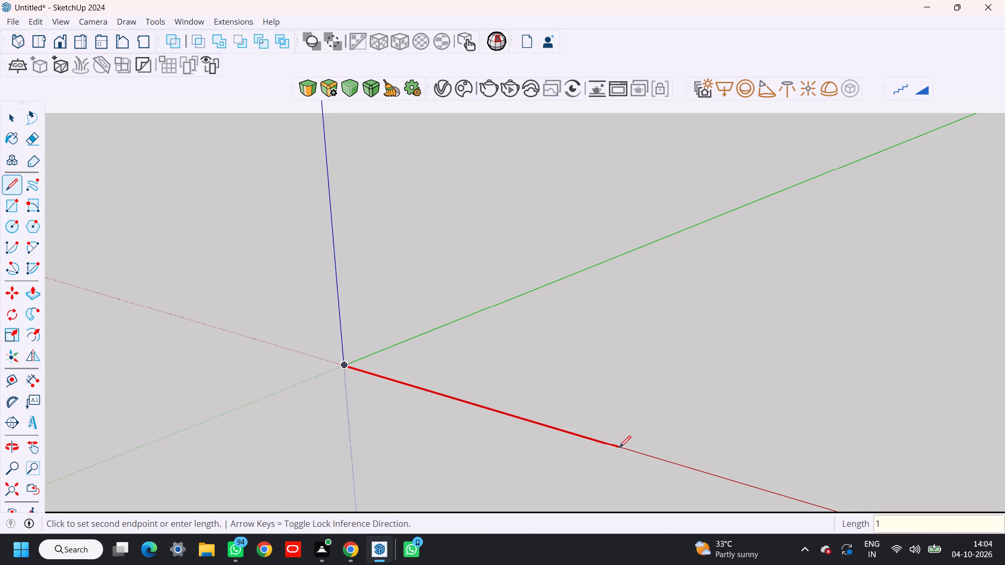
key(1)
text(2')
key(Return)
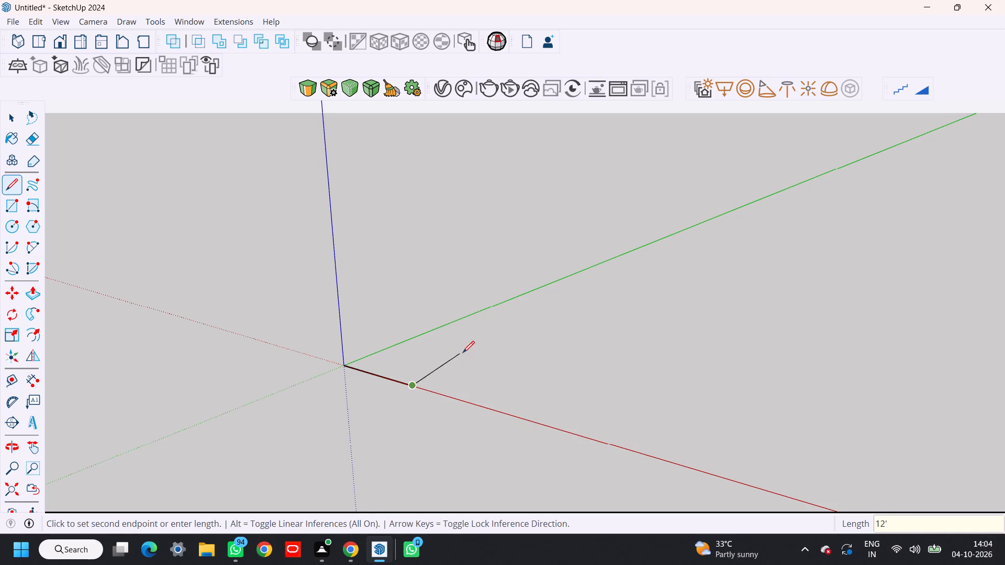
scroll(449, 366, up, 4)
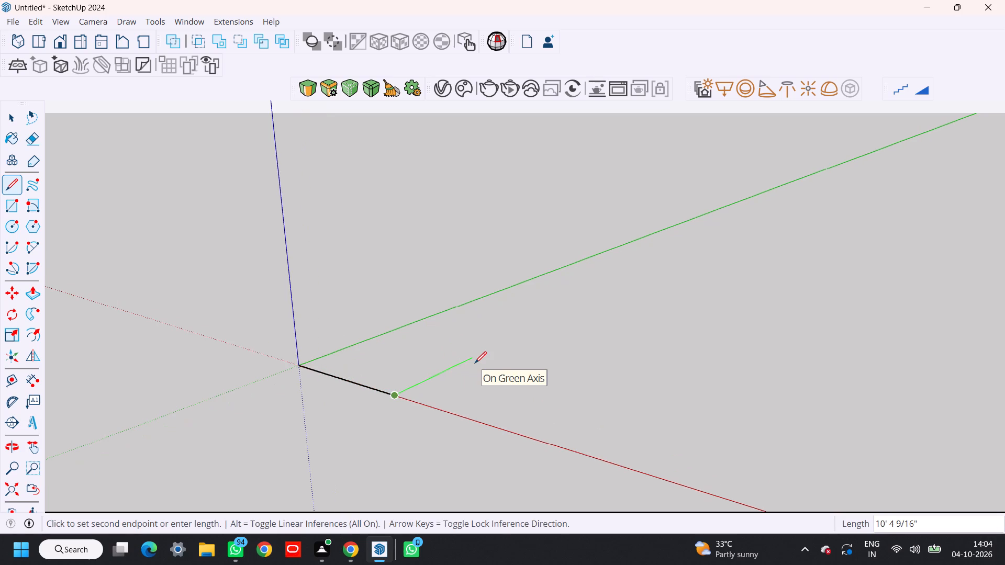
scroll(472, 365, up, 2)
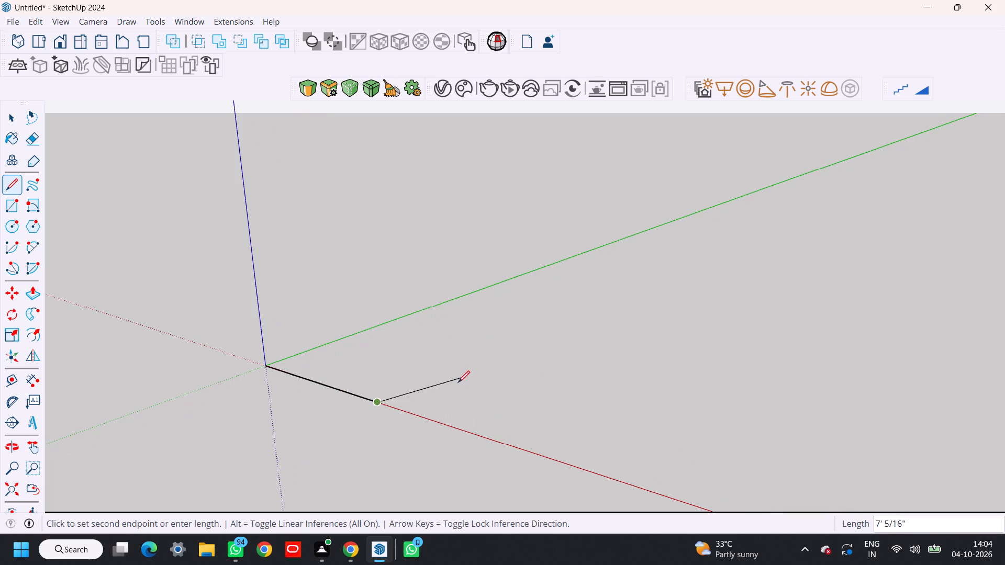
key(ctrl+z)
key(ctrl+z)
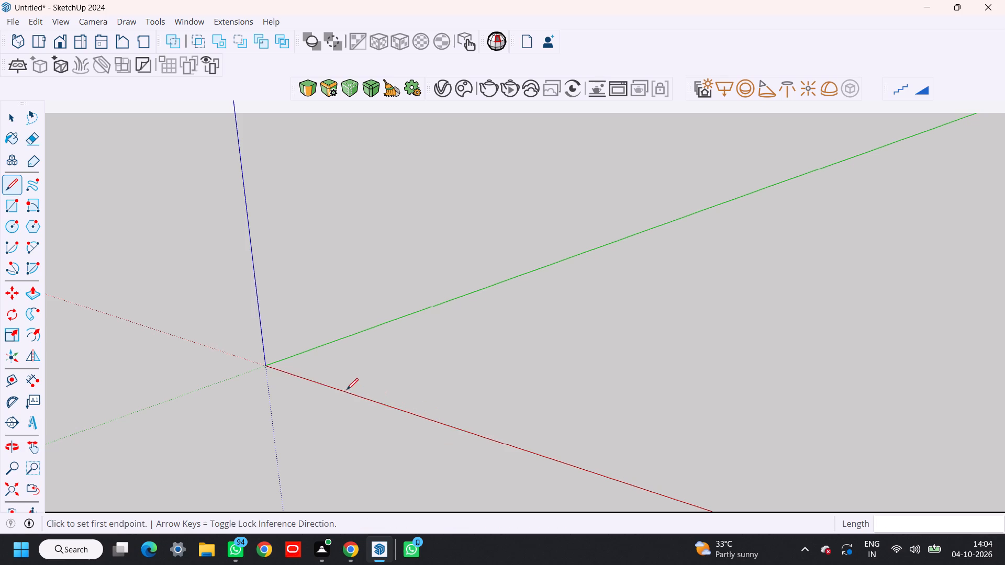
Draw a closed rectangular plot outline from the origin, 40' along the red axis and 50' along the green axis.
click(260, 369)
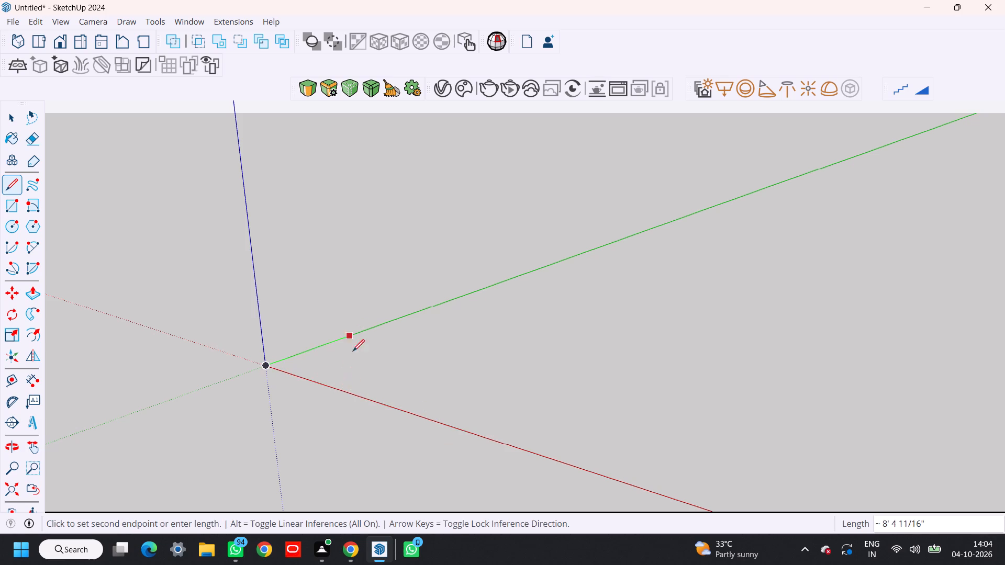
scroll(352, 393, down, 1)
shift+middle_drag(366, 398, 364, 397)
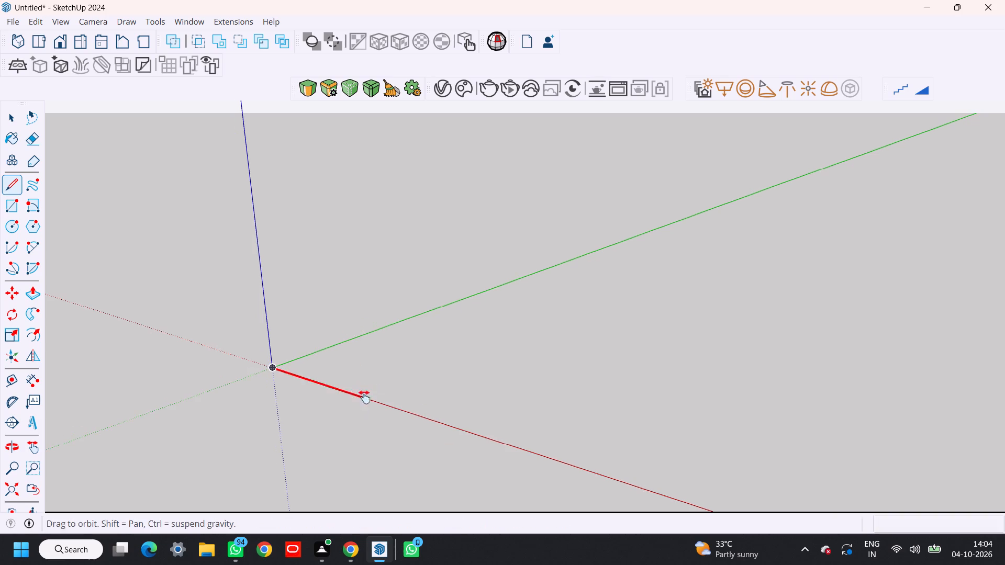
shift+middle_drag(364, 397, 317, 368)
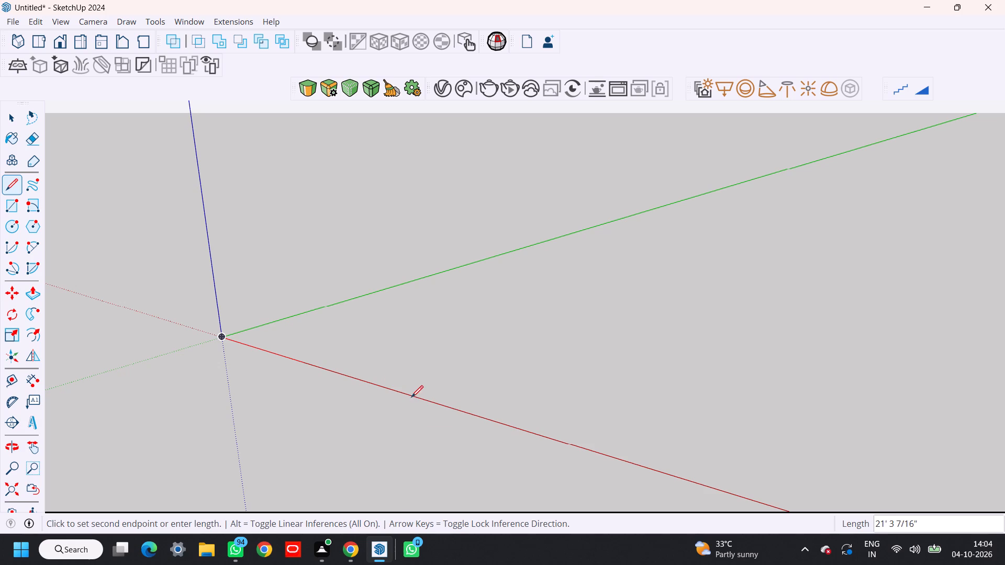
text(40')
key(Return)
scroll(595, 380, down, 11)
shift+middle_drag(615, 365, 444, 365)
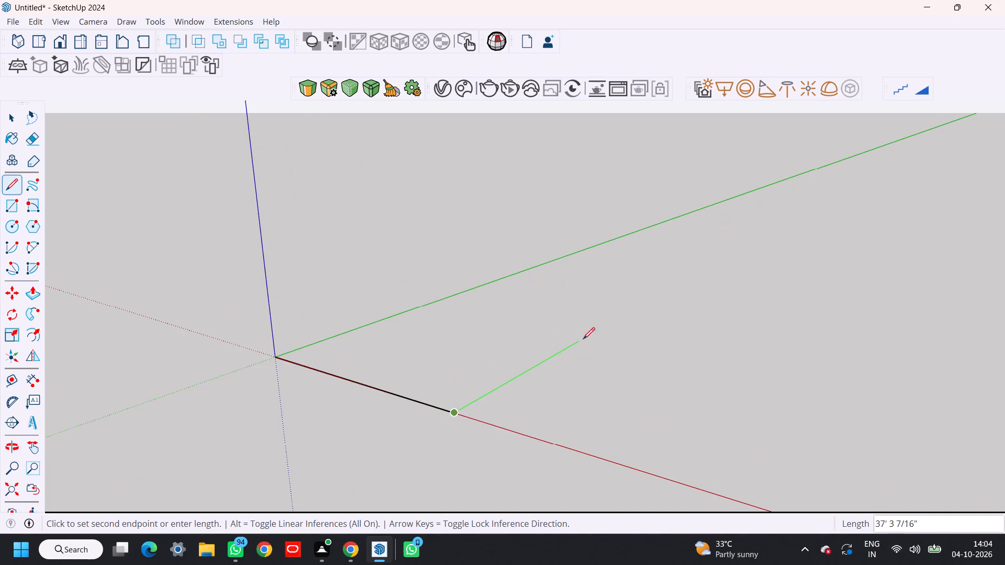
key(Left)
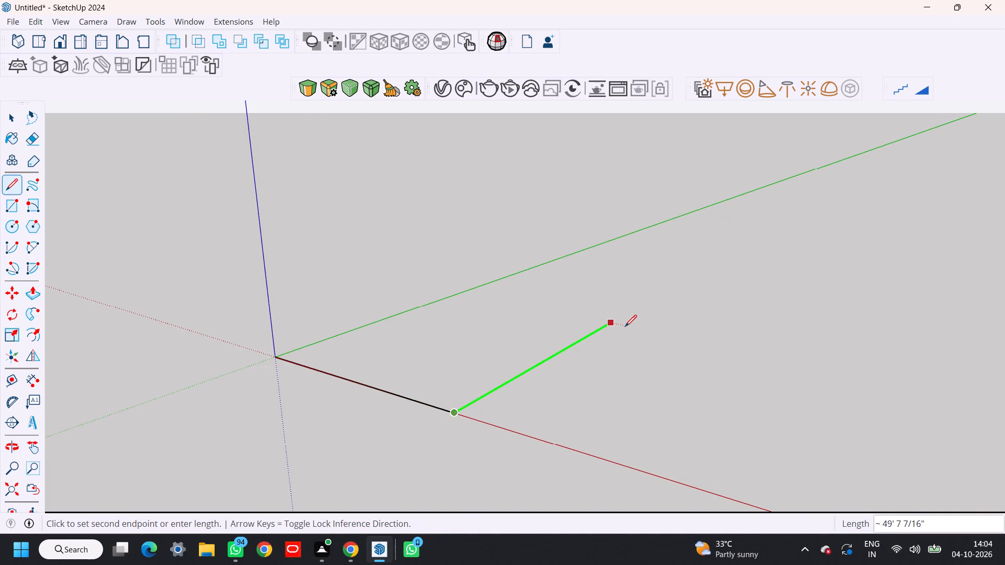
text(50')
key(Return)
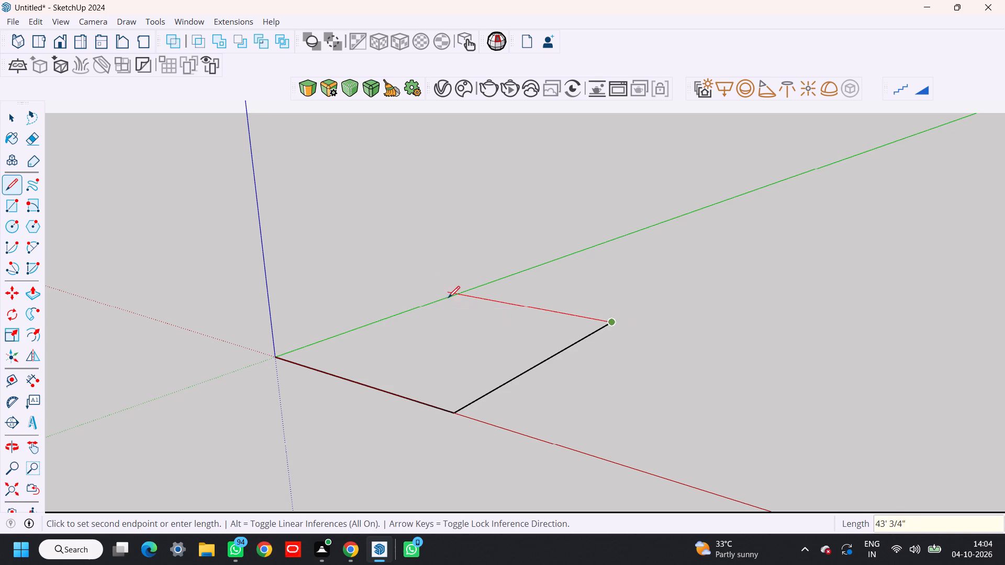
shift+middle_drag(450, 304, 402, 241)
middle_drag(429, 268, 543, 357)
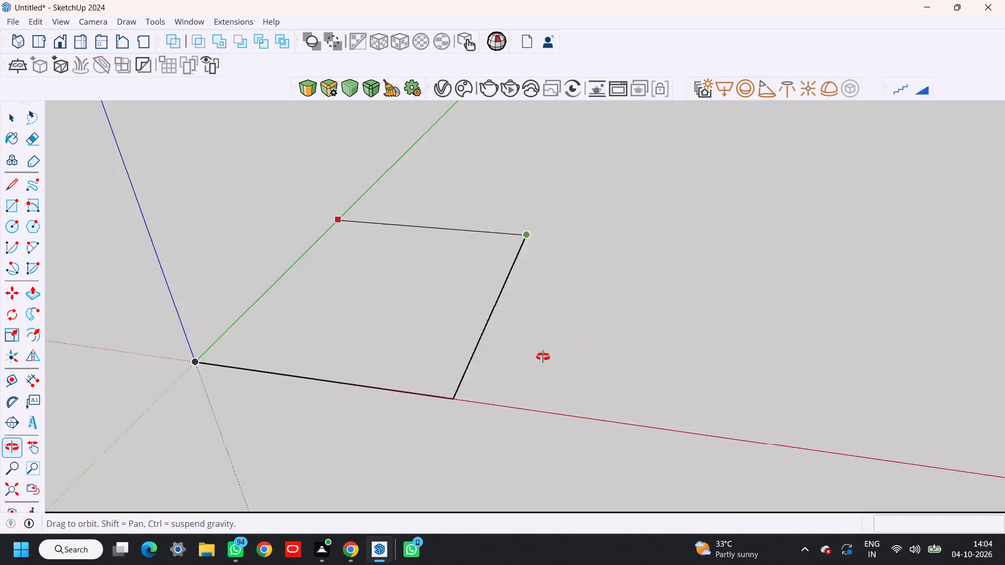
middle_drag(543, 357, 568, 370)
shift+middle_drag(398, 303, 494, 272)
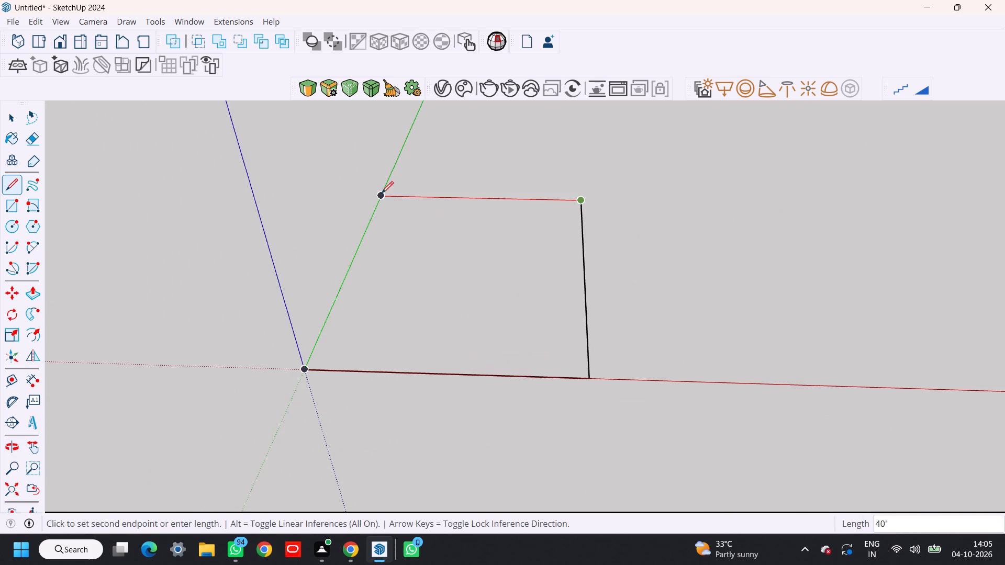
click(382, 193)
click(309, 368)
key(space)
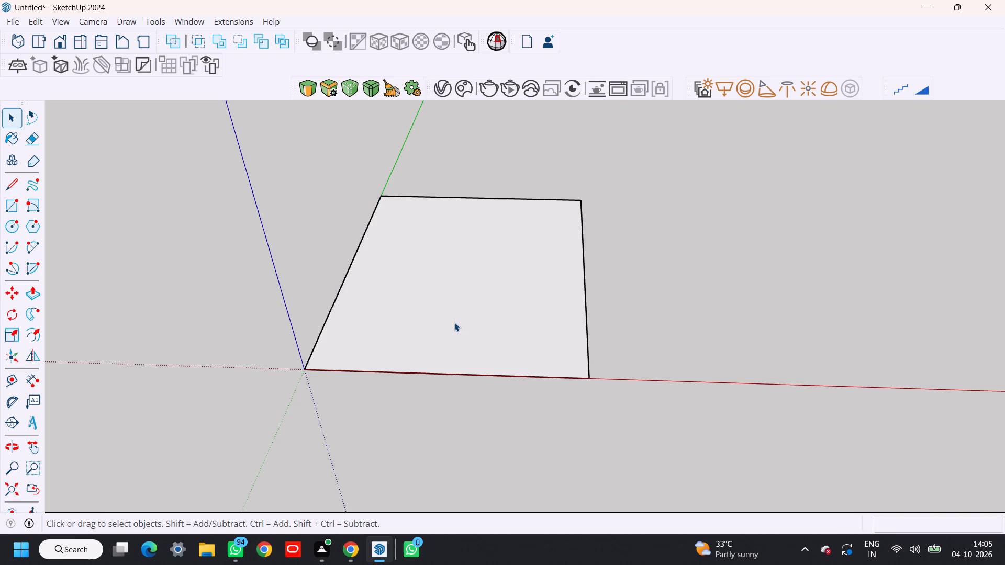
Push/Pull the plot face 4" to form a base slab.
shift+scroll(461, 313, up, 1)
shift+middle_drag(461, 313, 395, 354)
key(p)
scroll(410, 347, up, 3)
click(410, 334)
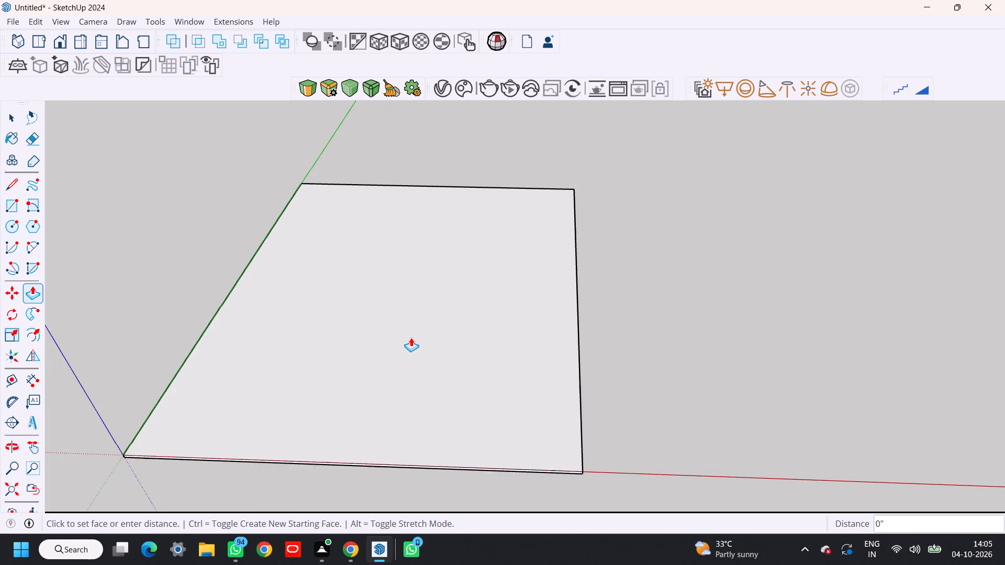
text(4")
key(Return)
Make the whole base slab a group and deselect it.
key(space)
triple_click(404, 300)
triple_click(404, 300)
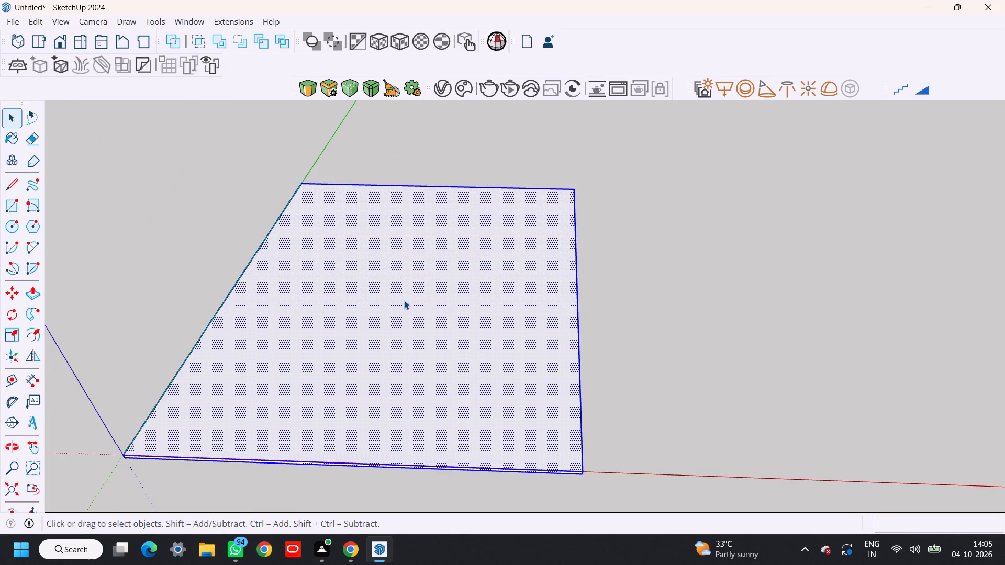
click(404, 300)
right_click(401, 298)
click(437, 126)
shift+middle_drag(441, 257, 421, 277)
click(601, 286)
Place guides 9" inward from all four edges of the slab's top face for the wall thickness.
shift+middle_drag(428, 367, 455, 348)
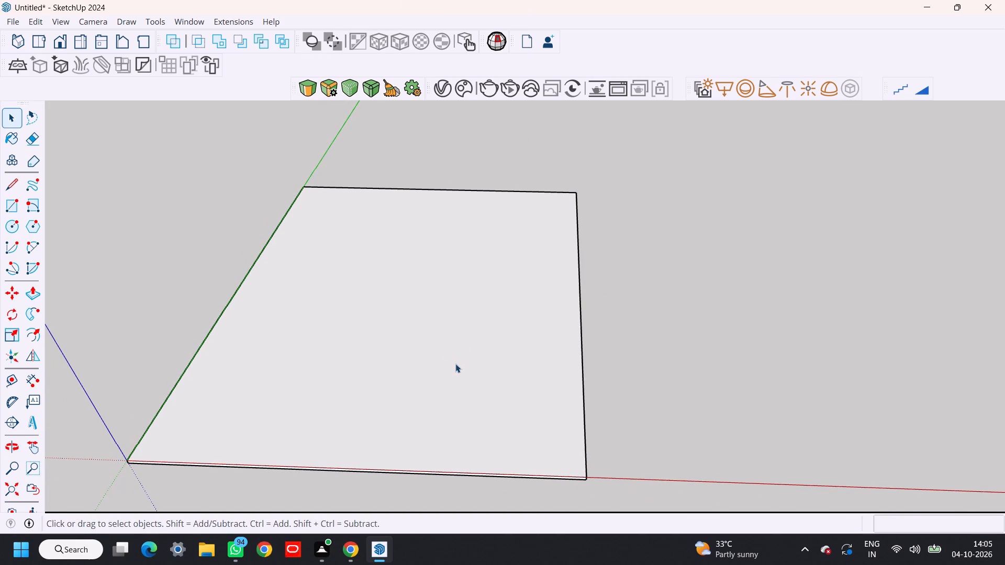
shift+middle_drag(445, 345, 470, 326)
key(t)
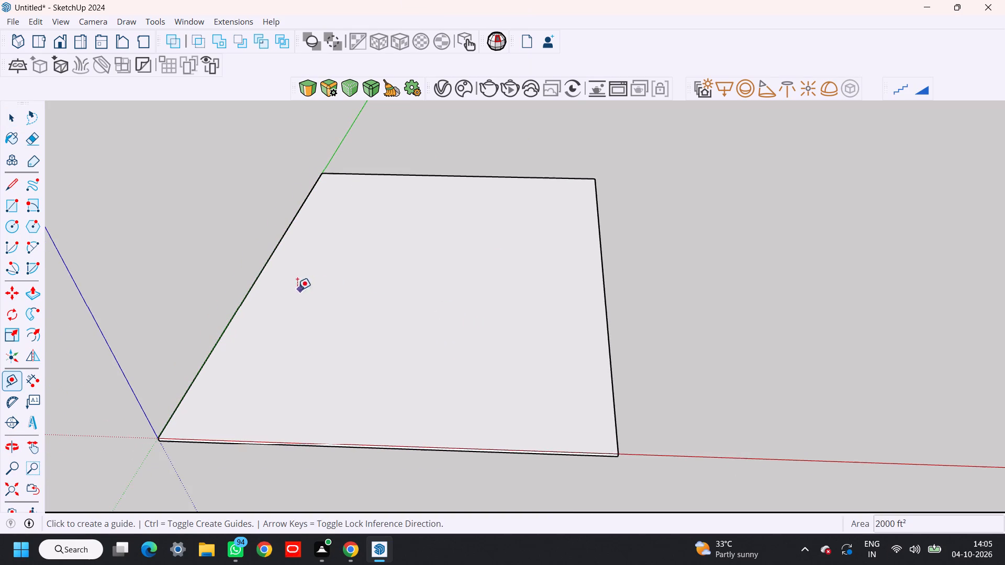
scroll(283, 288, up, 2)
click(244, 285)
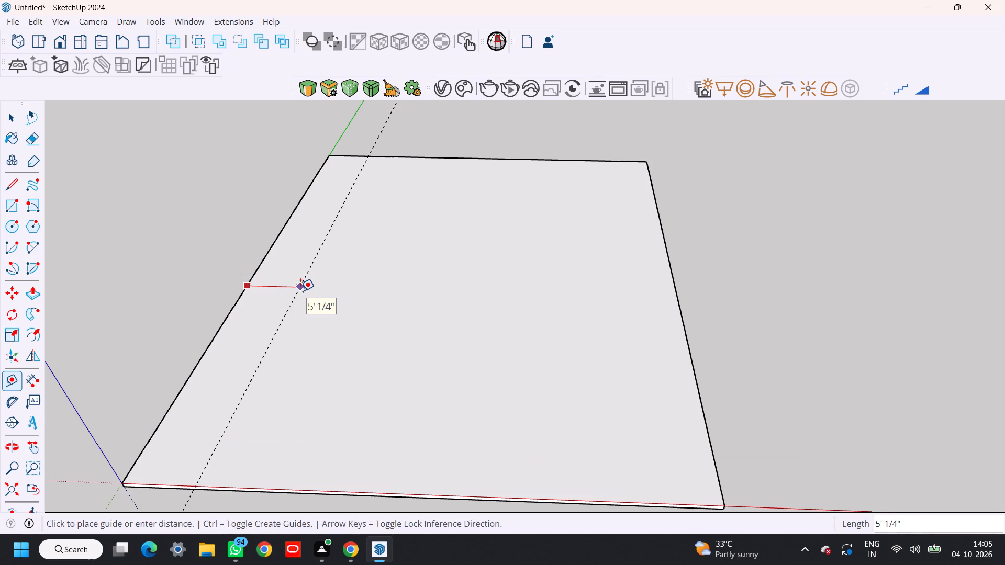
text(9")
key(Return)
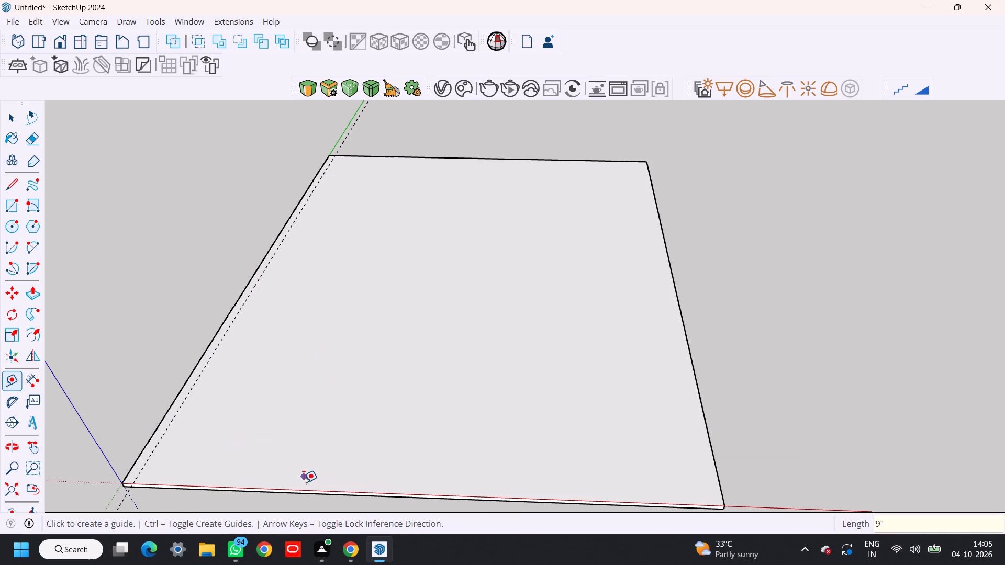
click(300, 492)
text(9")
key(Return)
click(690, 334)
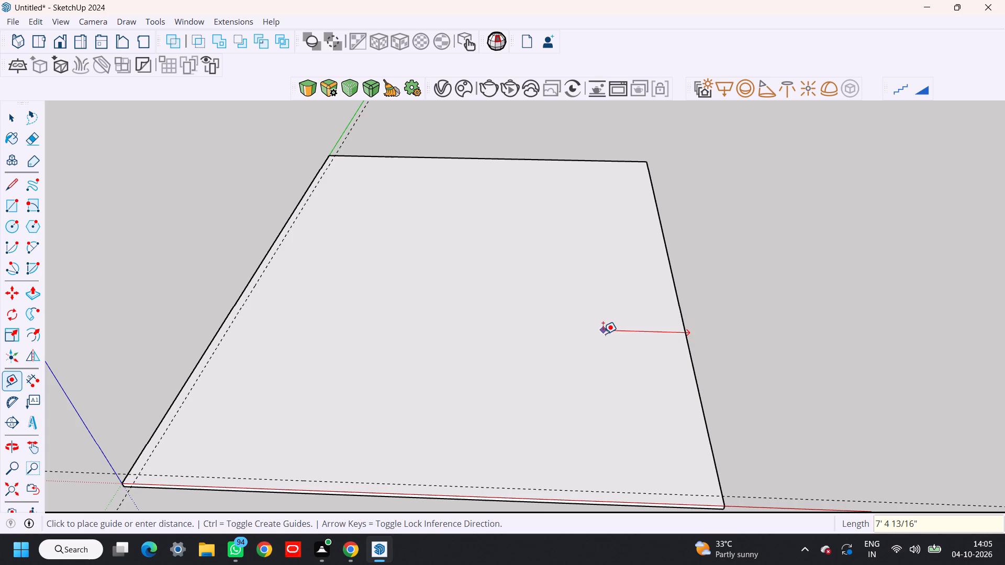
key(Escape)
click(683, 331)
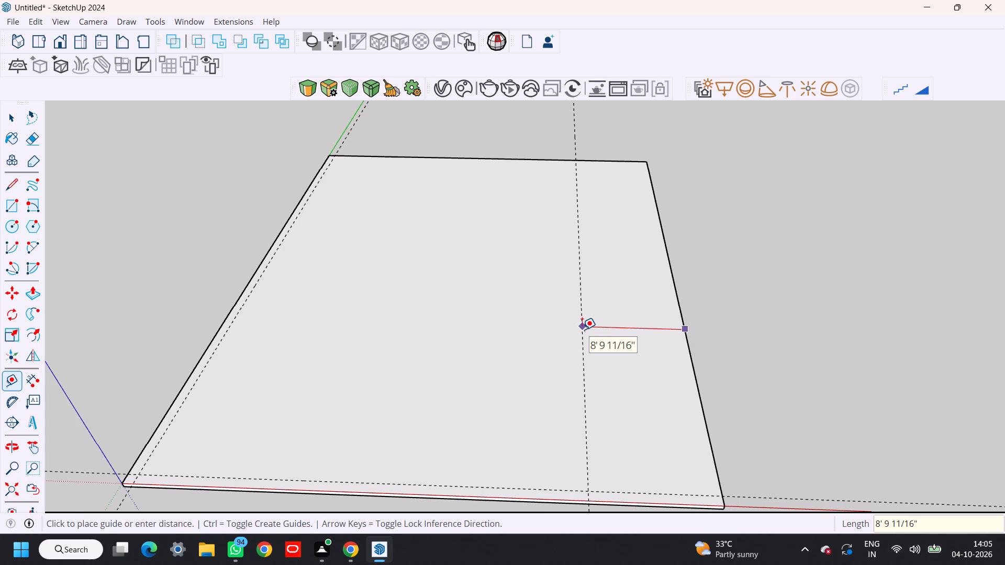
text(9")
key(Return)
click(538, 156)
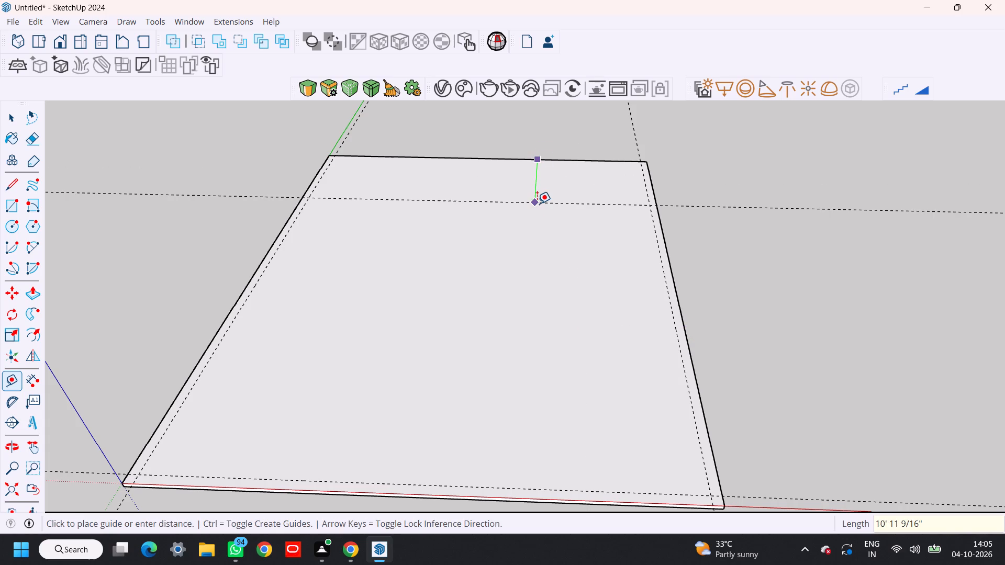
text(9")
key(Return)
key(space)
Draw a 38' 6" by 48' 6" inner rectangle on the slab between opposite guide intersections.
key(r)
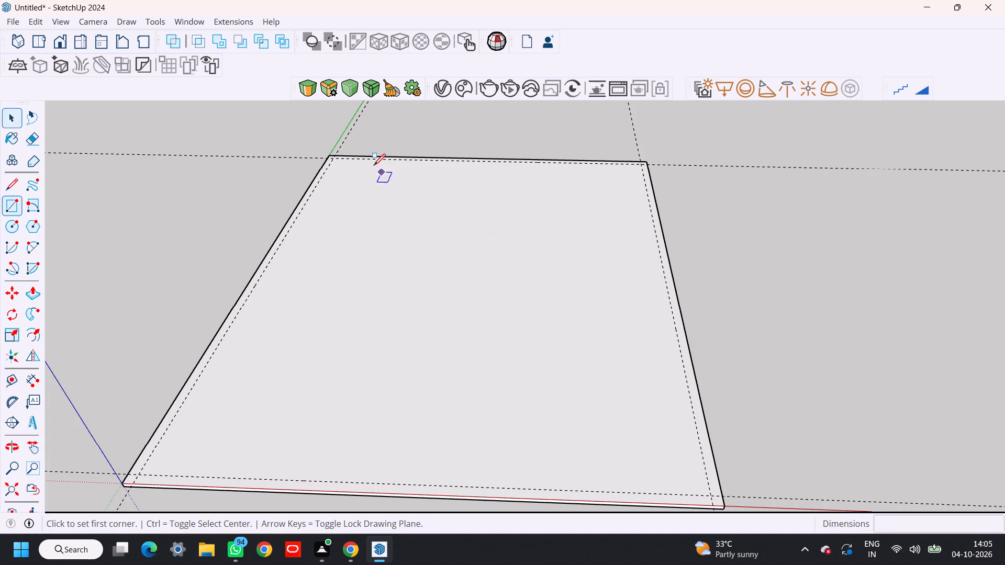
scroll(341, 150, up, 7)
click(333, 162)
scroll(384, 188, down, 10)
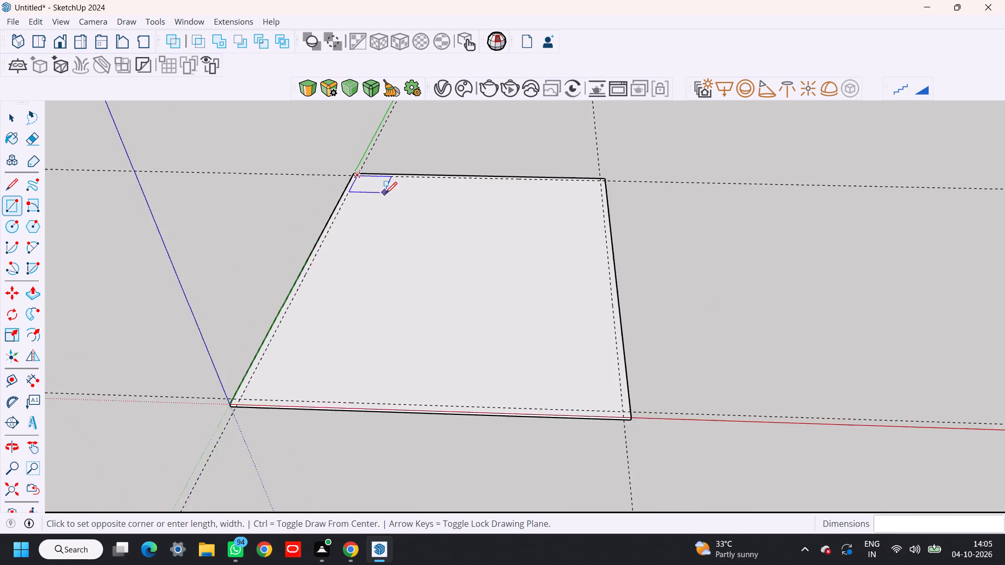
scroll(385, 194, down, 6)
scroll(473, 272, up, 14)
click(513, 300)
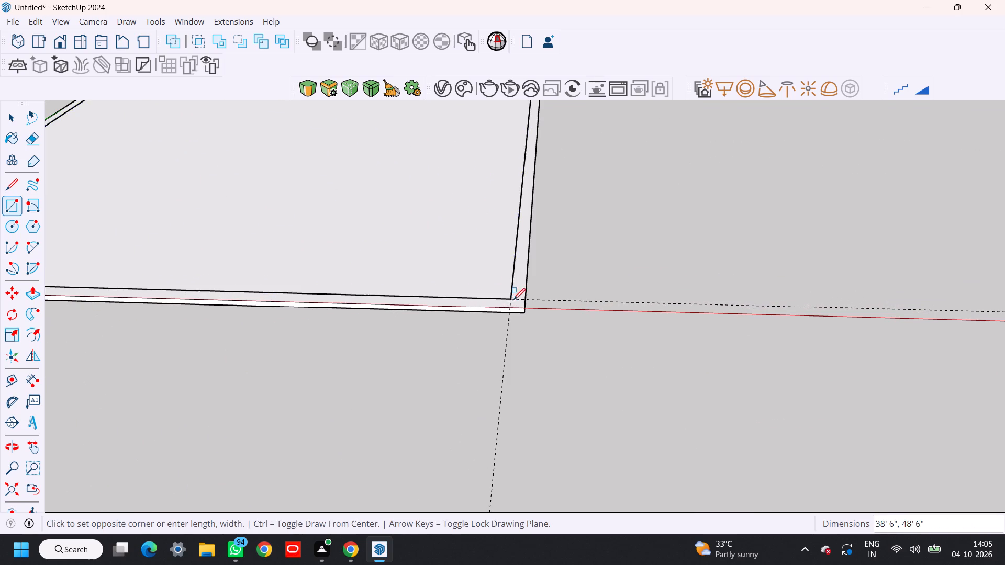
scroll(364, 236, down, 4)
shift+middle_drag(365, 233, 427, 332)
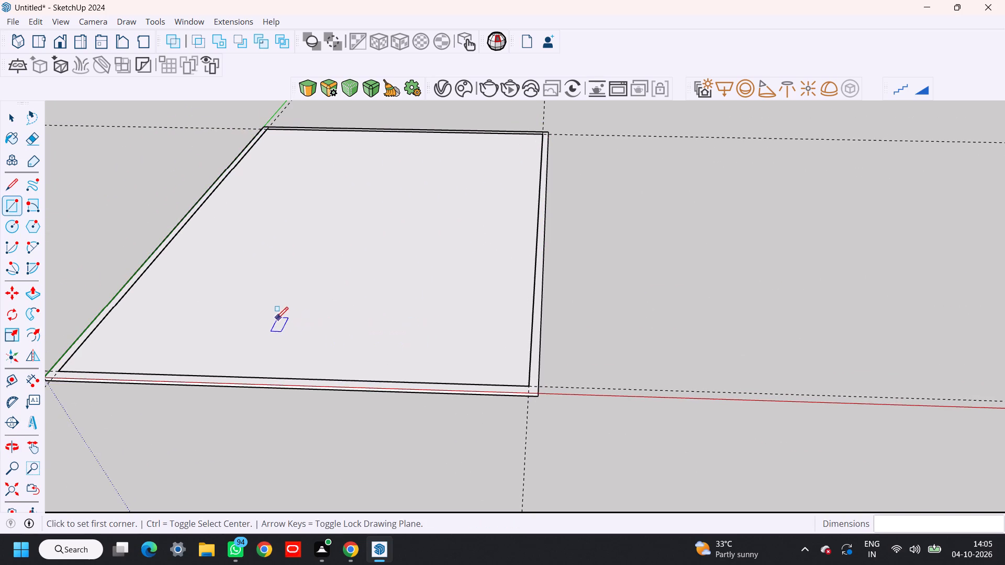
key(space)
Draw a 40' by 50' outer rectangle over the slab, between its opposite top corners.
shift+middle_drag(256, 312, 395, 332)
key(r)
scroll(177, 375, up, 4)
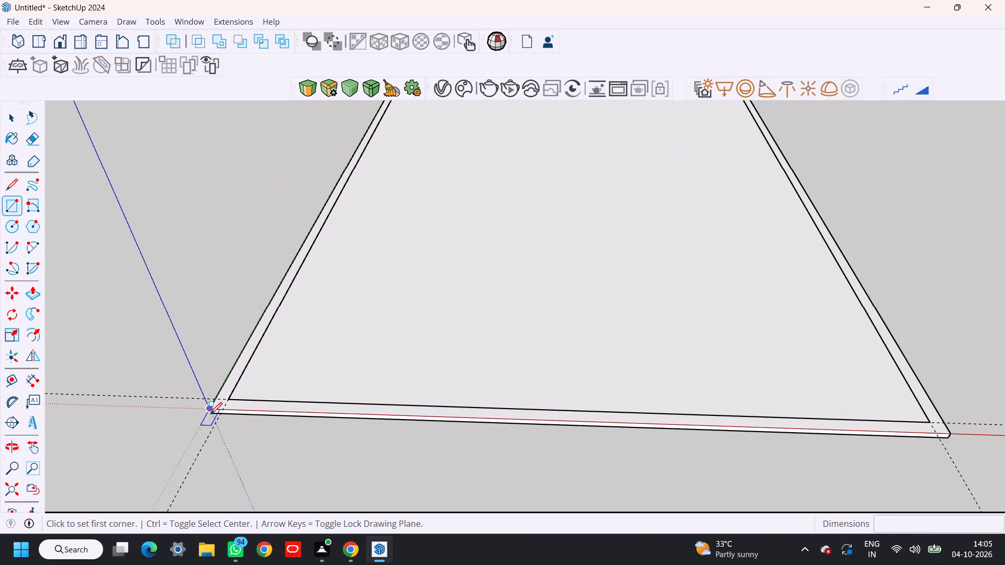
click(210, 414)
scroll(348, 298, down, 4)
middle_drag(433, 264, 363, 367)
scroll(615, 222, up, 9)
click(609, 189)
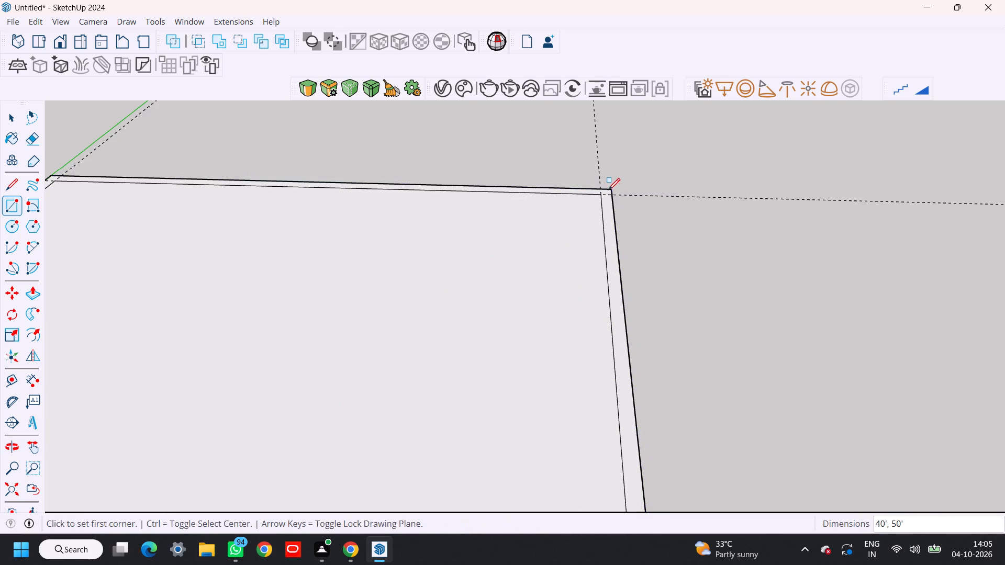
Delete the face inside the inner rectangle on the slab, keeping only the 9" border strip.
key(space)
scroll(555, 246, down, 8)
shift+middle_drag(533, 274, 534, 224)
click(465, 291)
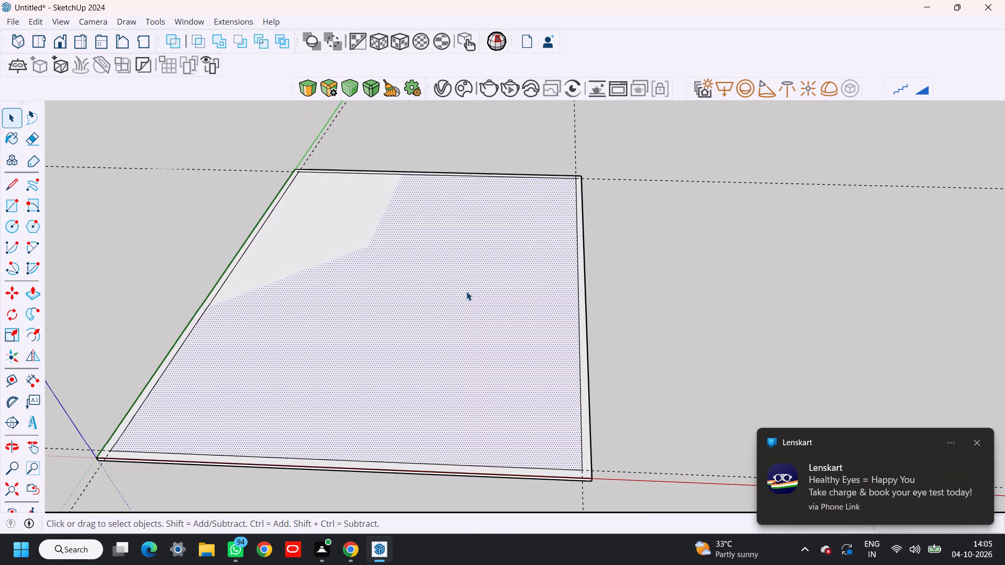
key(Delete)
Push/Pull the 9" border strip up 6' to raise the boundary wall.
key(p)
scroll(587, 356, up, 4)
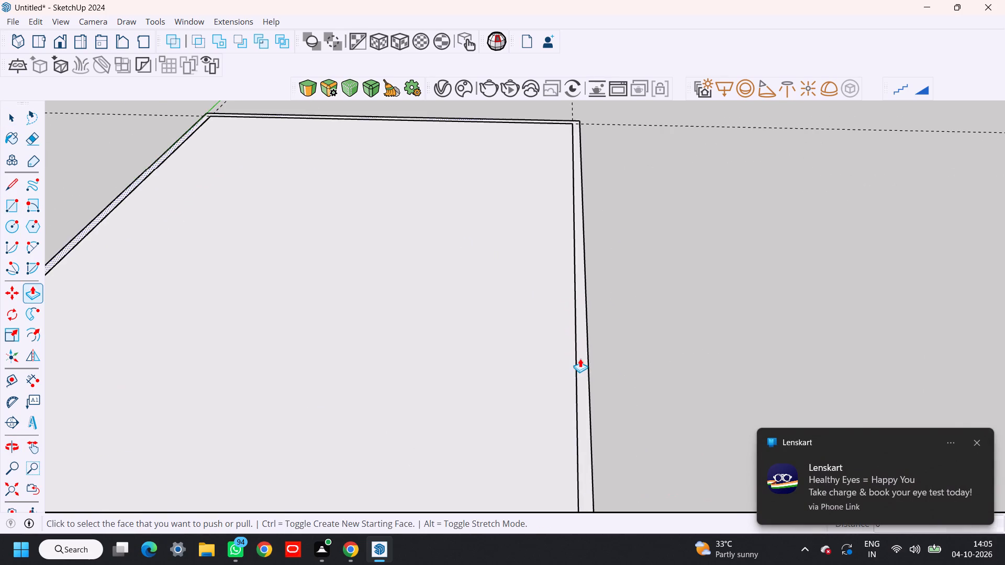
click(580, 358)
scroll(579, 315, down, 1)
shift+middle_drag(582, 313, 611, 367)
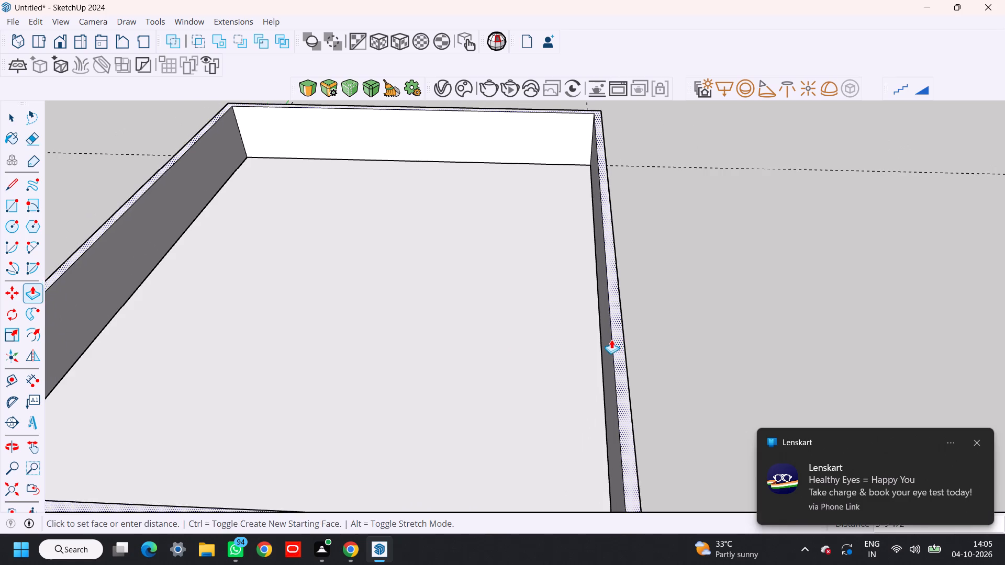
scroll(611, 339, down, 3)
shift+middle_click(611, 338)
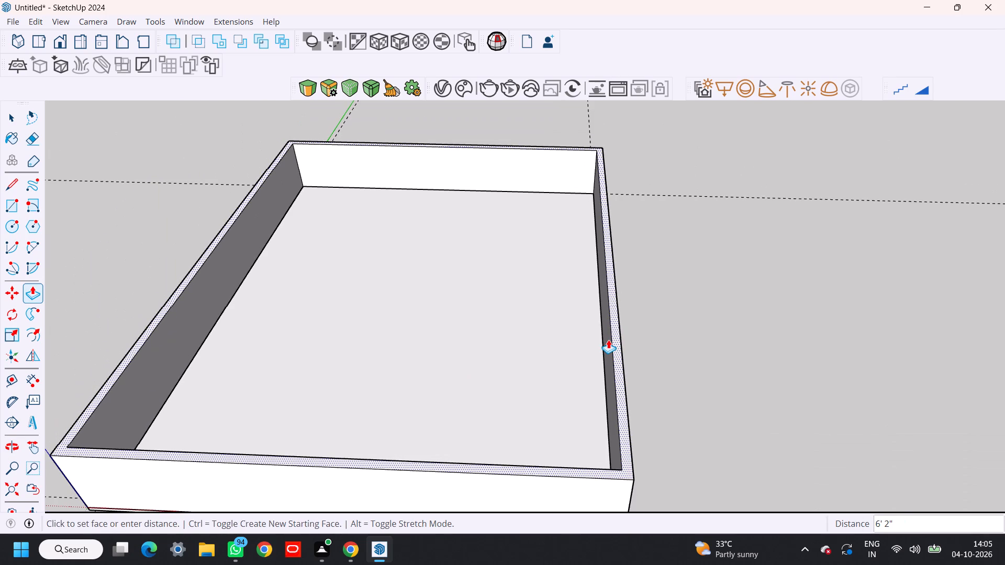
text(6')
key(Return)
key(space)
Make the whole boundary wall a group.
middle_drag(410, 364, 389, 273)
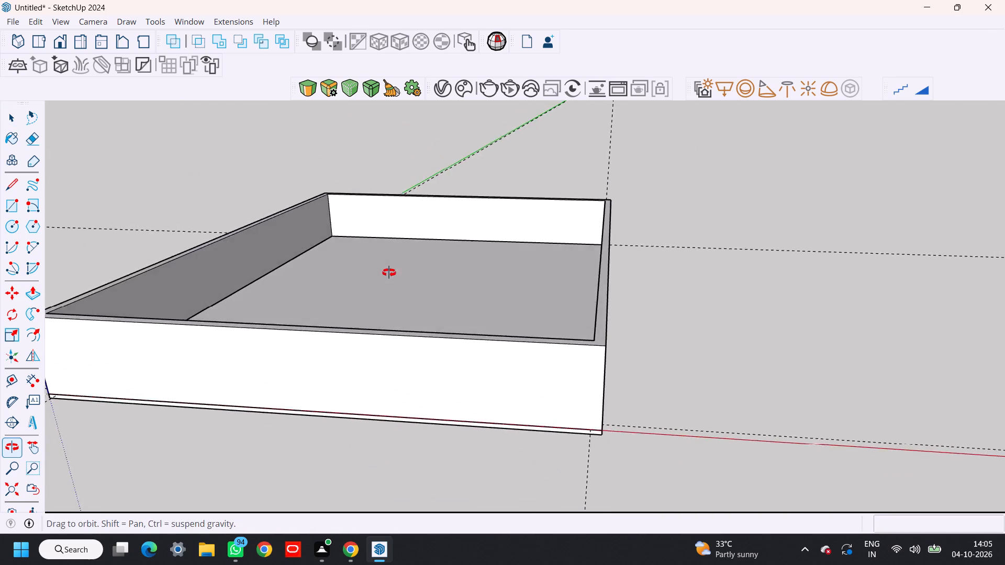
middle_drag(389, 273, 421, 316)
scroll(630, 321, up, 4)
triple_click(620, 317)
triple_click(620, 316)
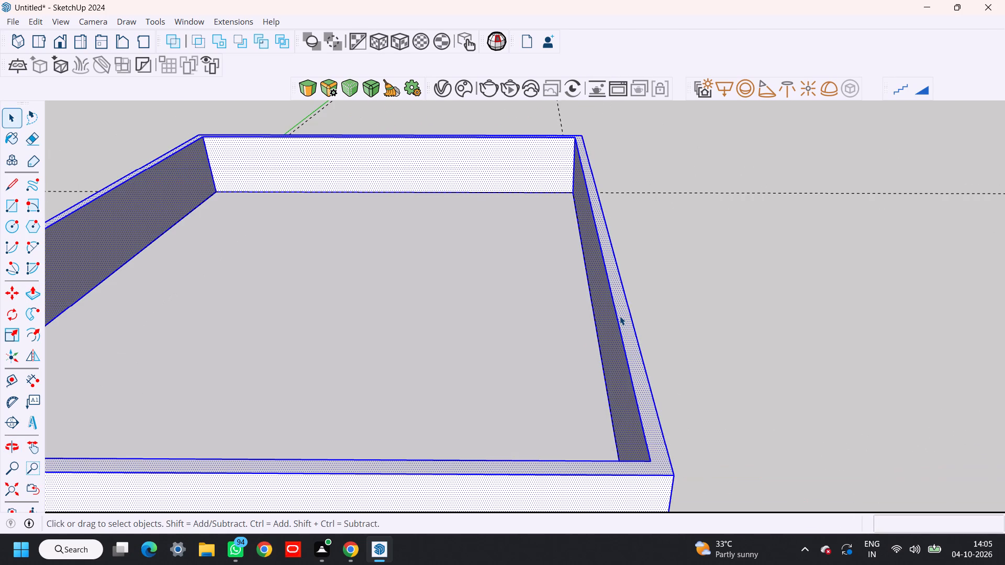
click(620, 316)
right_click(620, 316)
click(656, 144)
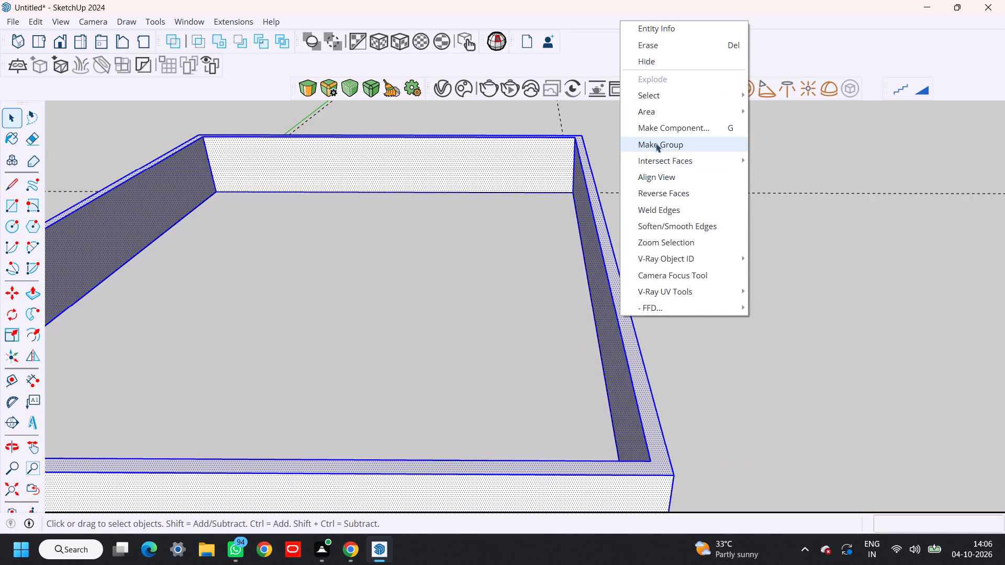
Hide the boundary wall group.
scroll(608, 224, down, 4)
shift+middle_drag(604, 236, 629, 277)
click(629, 276)
right_click(627, 275)
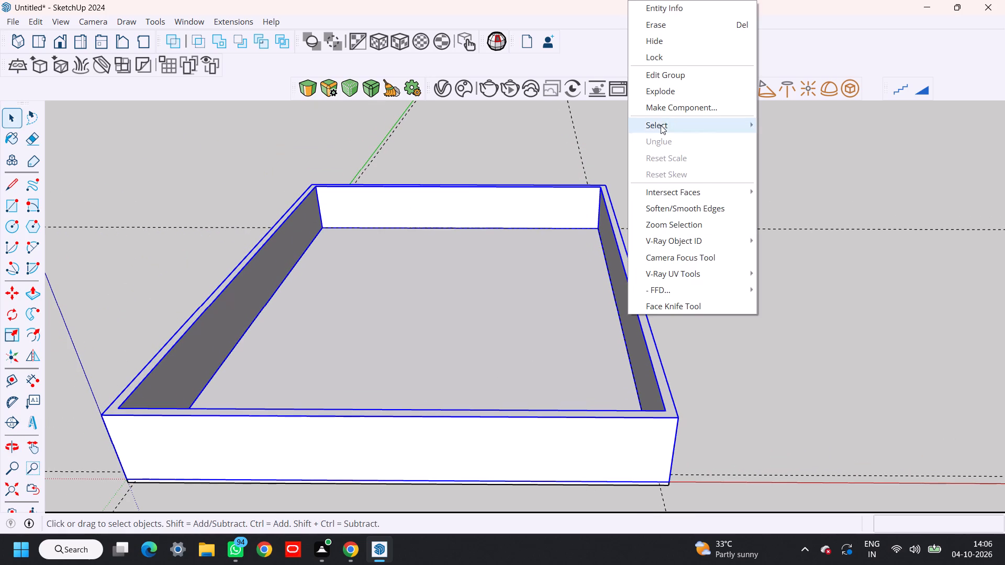
click(664, 42)
Place a guide 30' inward from the 9" wall guide along the slab's green-axis edge.
shift+middle_drag(481, 186, 501, 122)
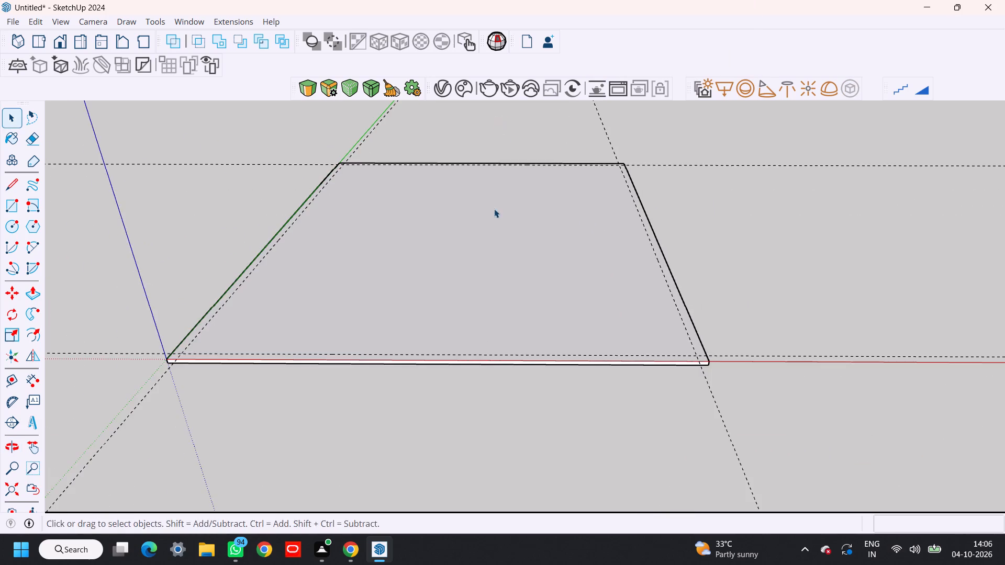
middle_drag(495, 210, 500, 314)
shift+middle_drag(496, 230, 495, 363)
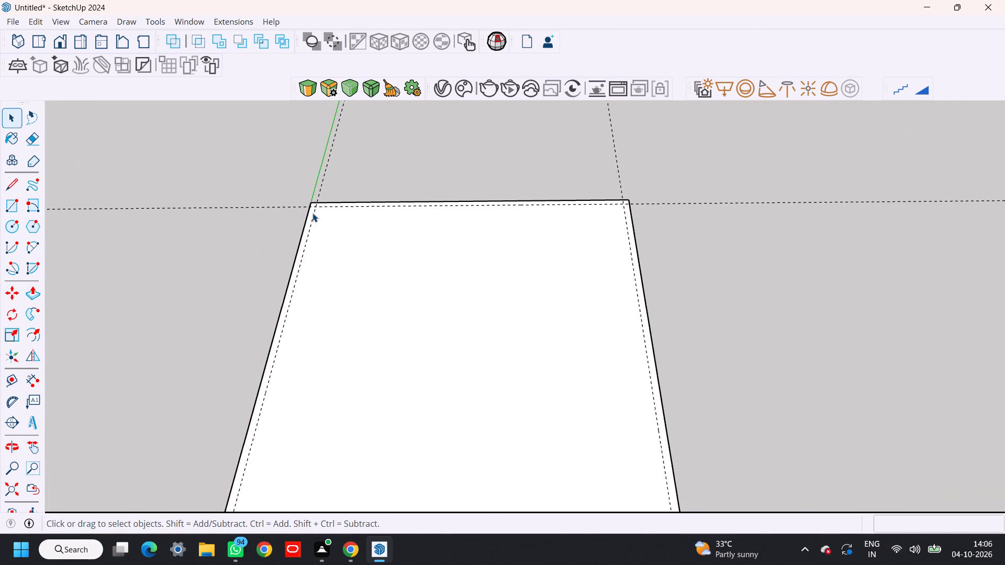
middle_click(343, 235)
key(t)
scroll(339, 236, up, 4)
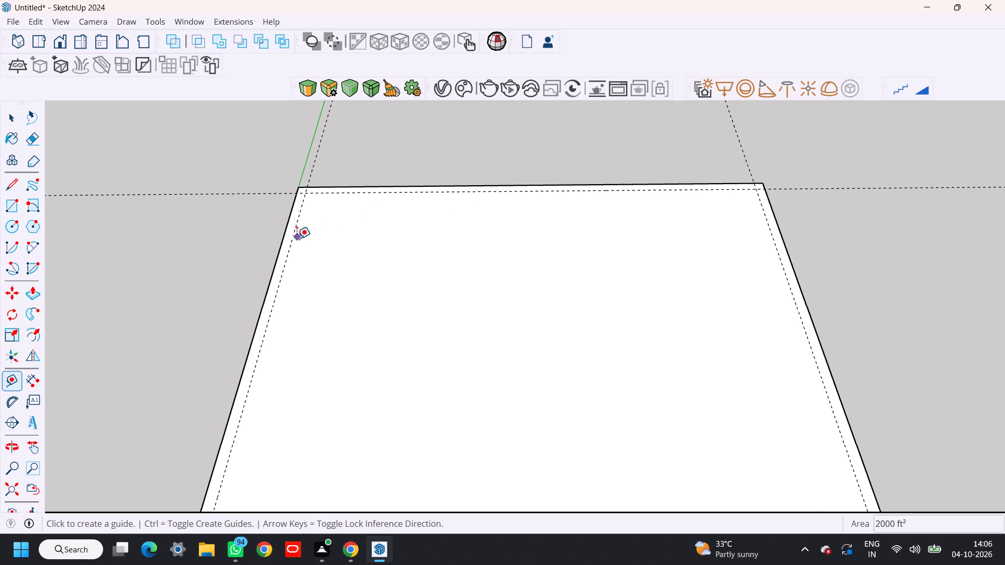
click(294, 237)
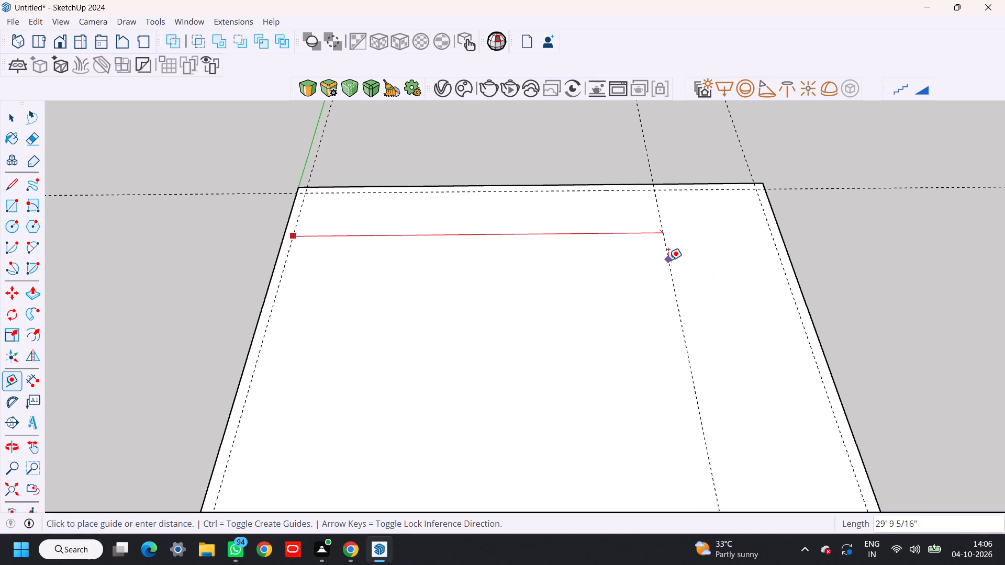
text(30')
key(Return)
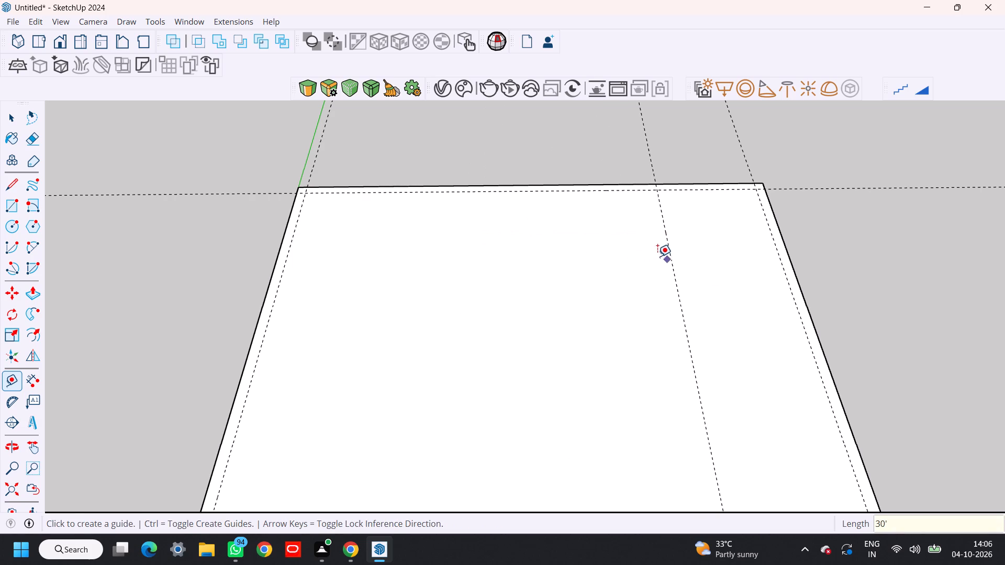
Place a guide 25' from the rear 9" wall guide, along the green axis toward the slab's front.
click(563, 191)
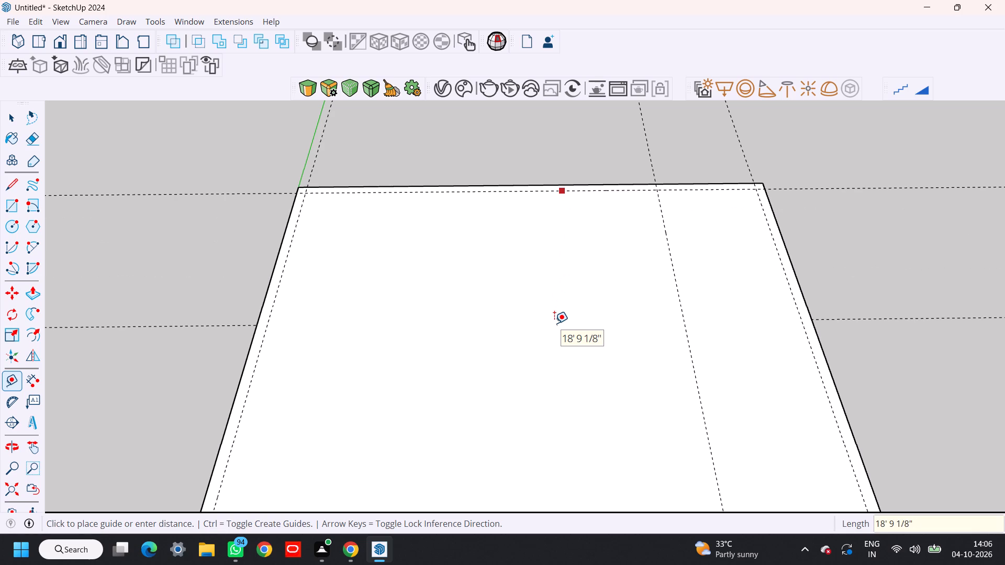
key(Left)
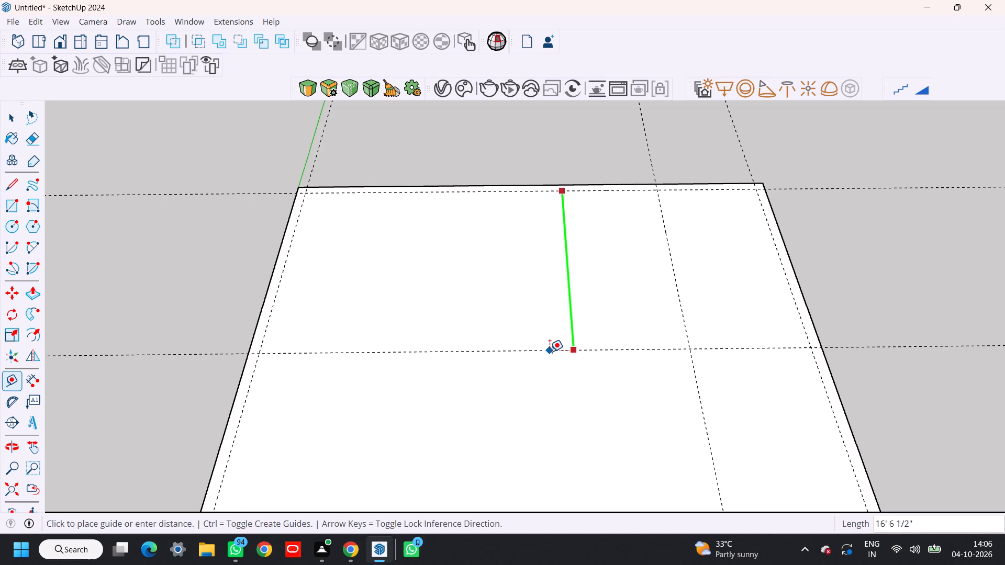
text(25')
key(Return)
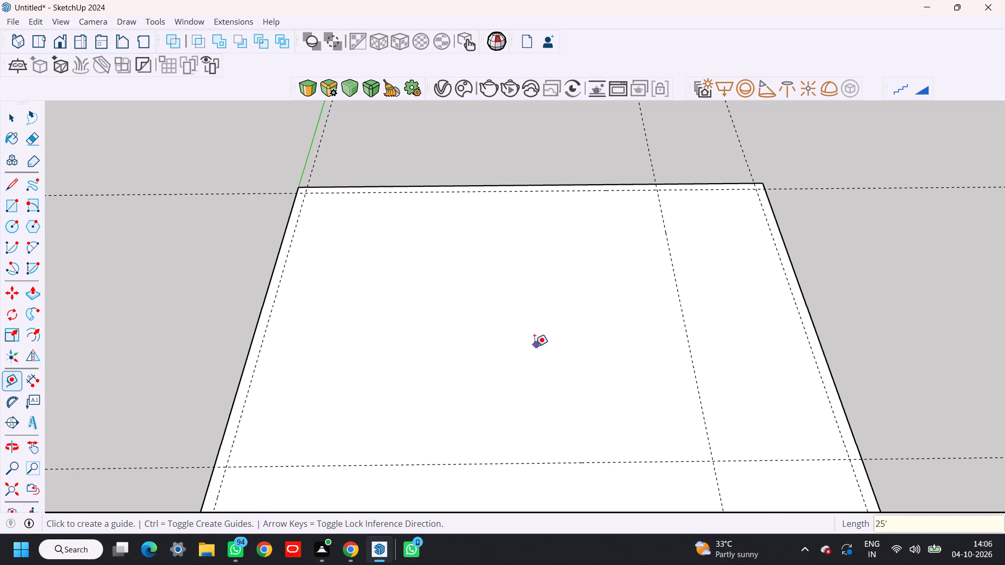
Place a parallel guide 9" from the 25' guide, toward the slab's front edge.
scroll(531, 347, down, 4)
shift+middle_drag(506, 359, 429, 260)
scroll(435, 302, up, 3)
click(438, 326)
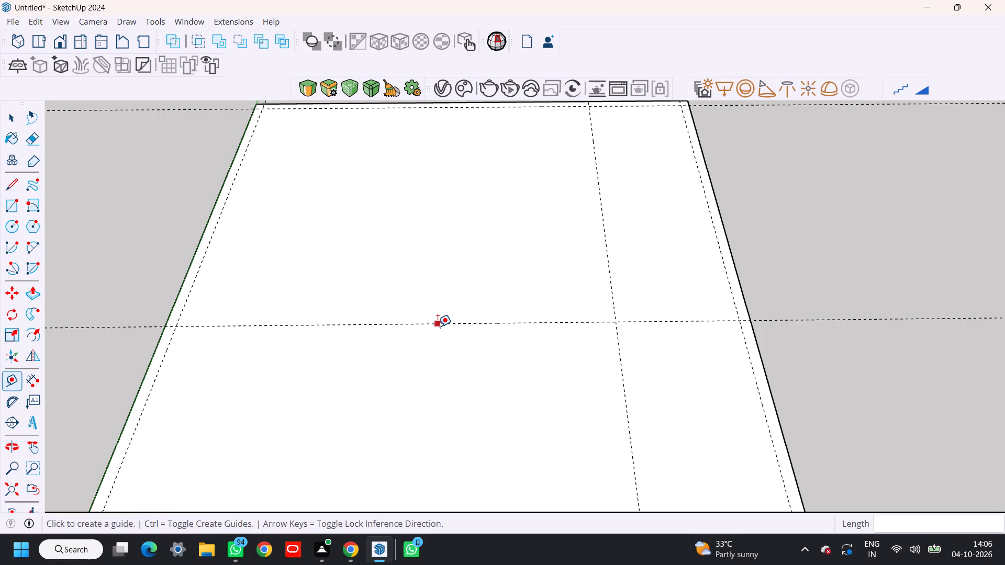
text(9")
key(Return)
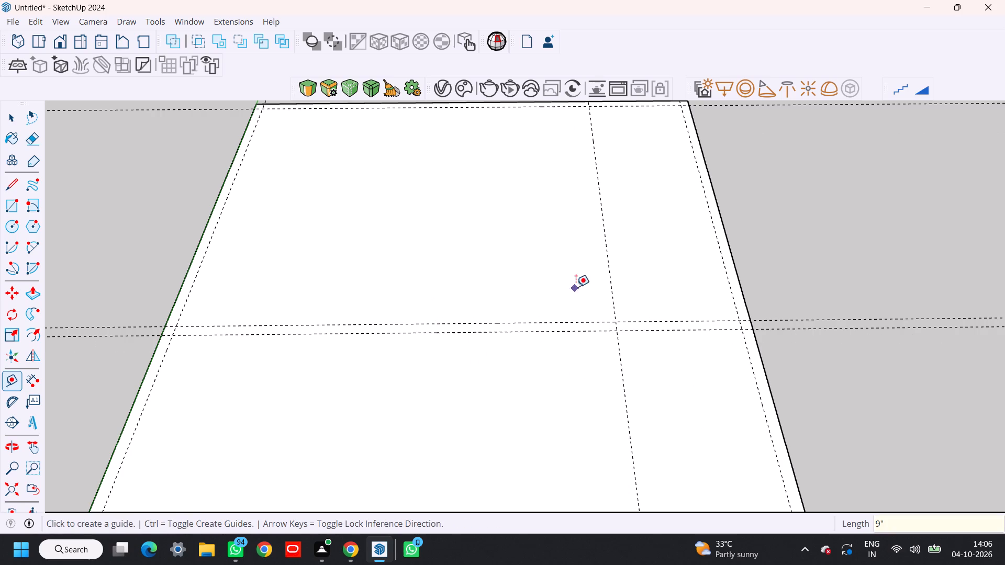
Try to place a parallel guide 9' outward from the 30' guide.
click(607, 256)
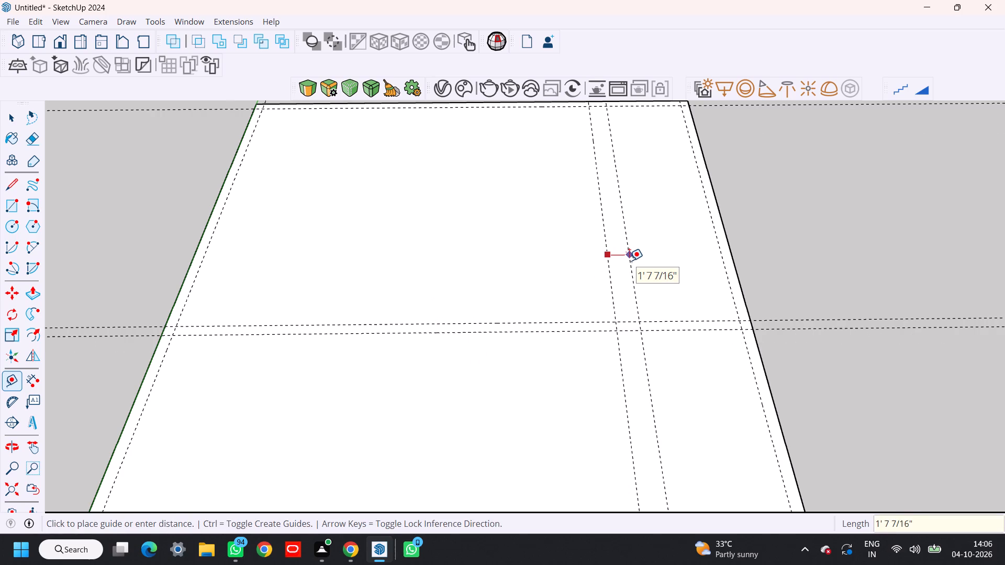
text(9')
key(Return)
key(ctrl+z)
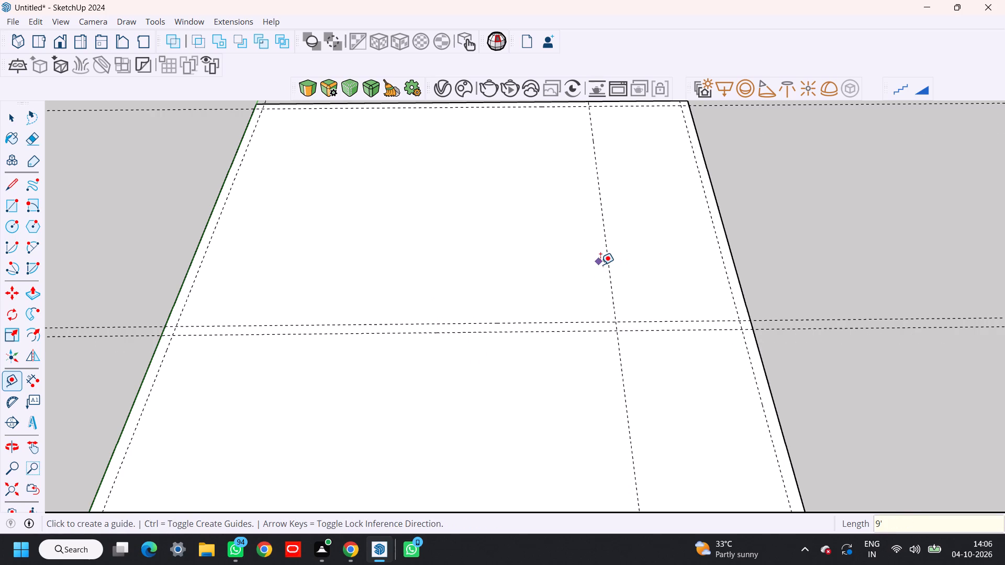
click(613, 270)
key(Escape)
Place a parallel guide 9" outward from the 30' guide.
click(609, 263)
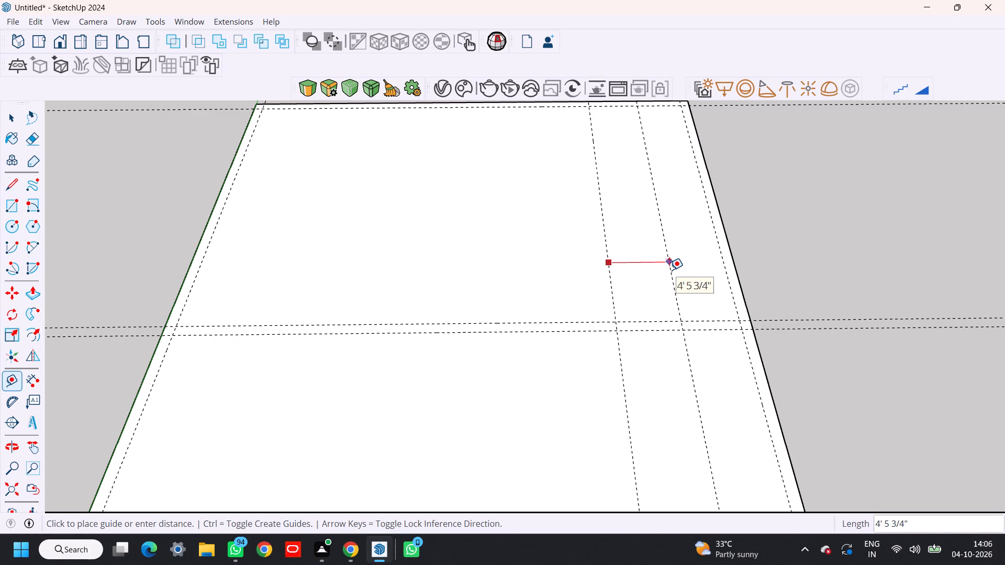
text(9")
key(Return)
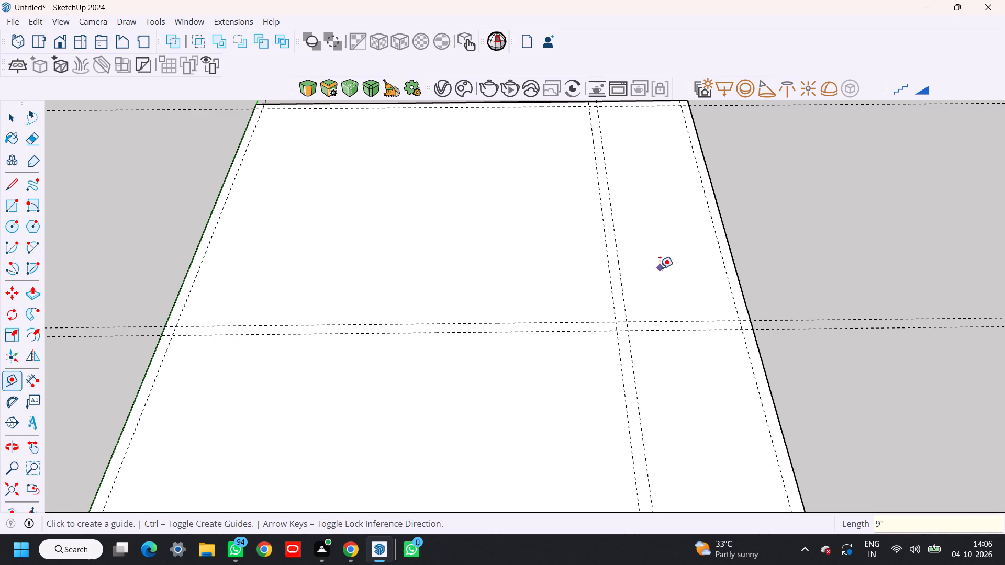
Draw the house outline rectangle from the crossing of the two new 9" guides to the rear wall-guide corner near the green axis.
scroll(658, 268, down, 1)
shift+middle_drag(658, 268, 664, 327)
key(Escape)
key(r)
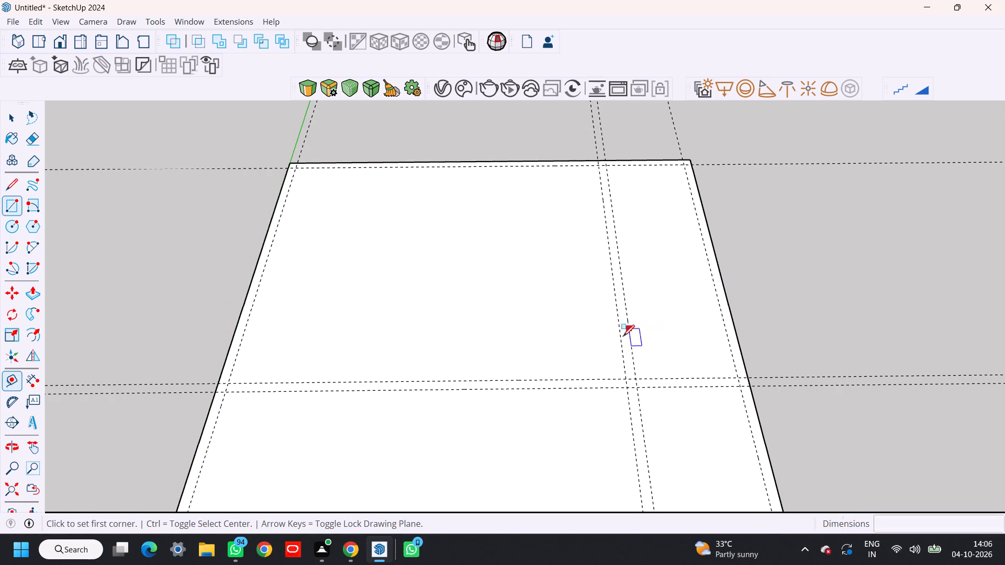
scroll(622, 361, up, 4)
click(642, 404)
shift+middle_drag(466, 280, 537, 377)
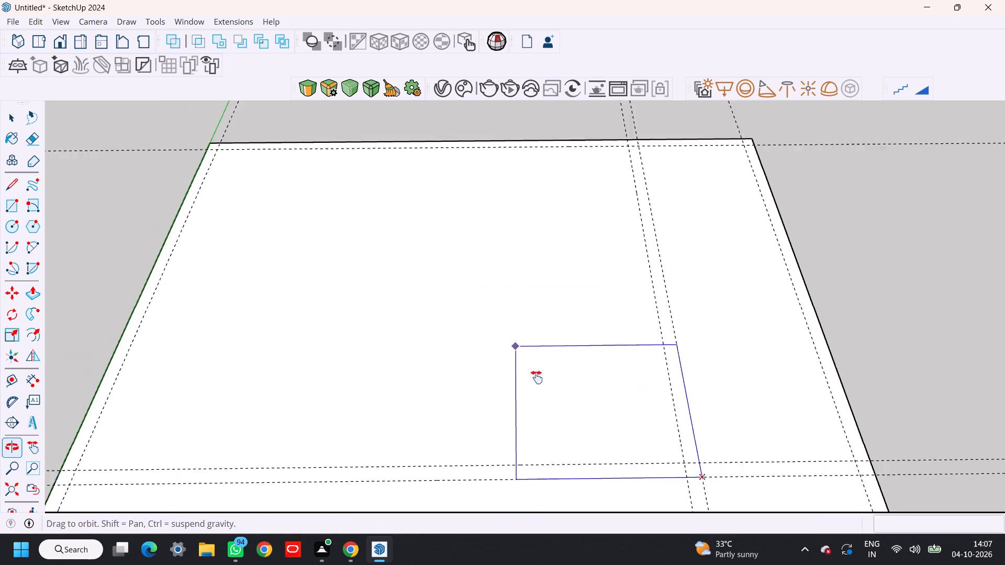
shift+middle_drag(537, 377, 544, 388)
click(235, 183)
scroll(307, 216, down, 3)
shift+middle_drag(323, 228, 305, 174)
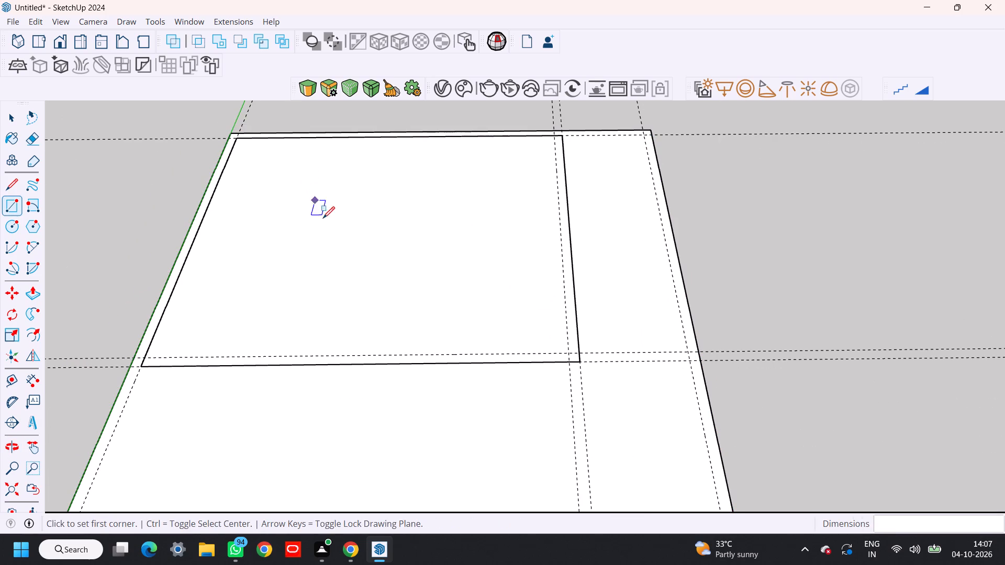
Offset the house outline rectangle 9" inward for the wall thickness.
key(space)
scroll(334, 263, up, 4)
key(f)
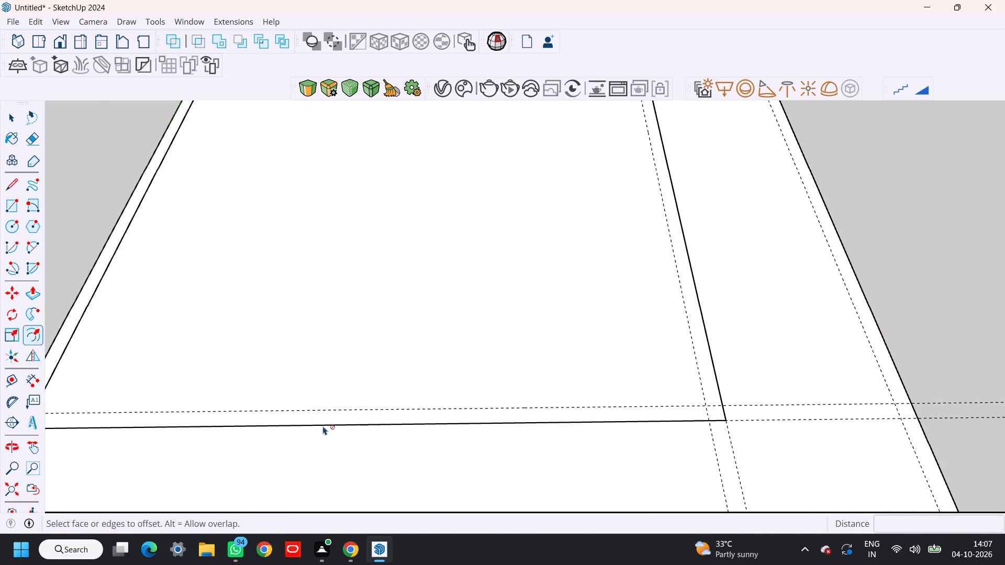
click(323, 421)
click(705, 404)
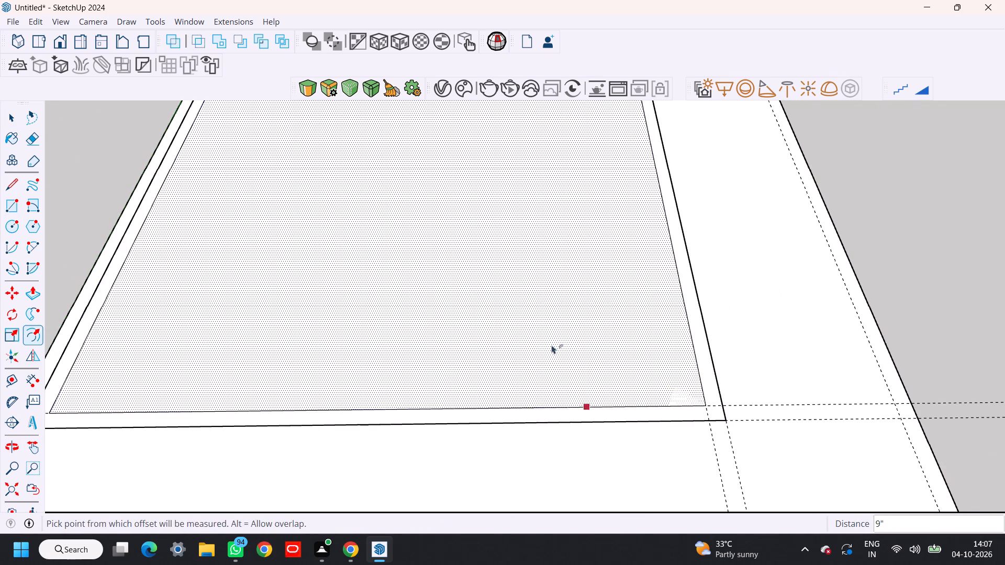
key(space)
Delete the inner face of the house outline, keeping only the 9" wall strip.
shift+middle_drag(518, 343, 518, 369)
key(shift+space)
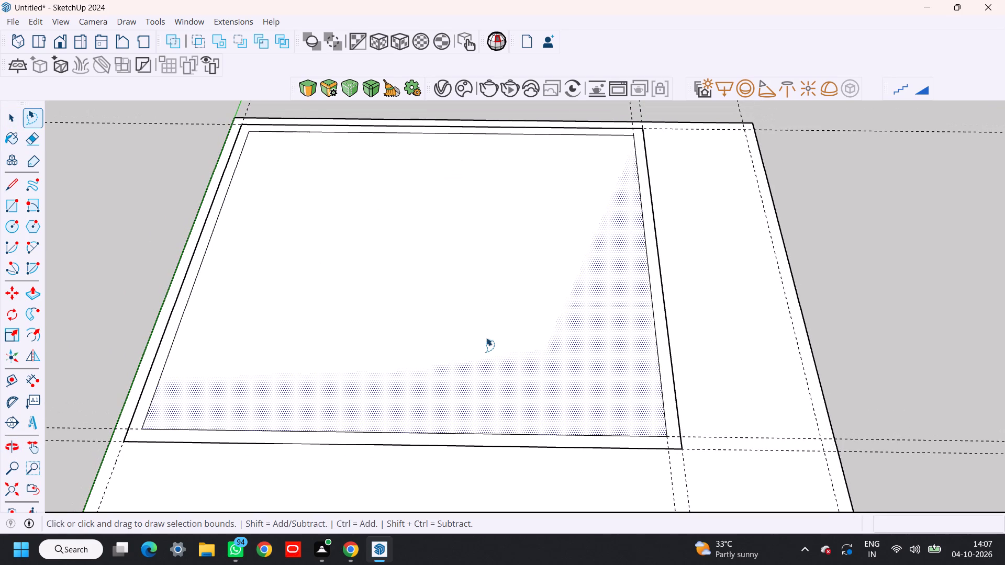
key(Escape)
key(Escape)
key(space)
click(460, 313)
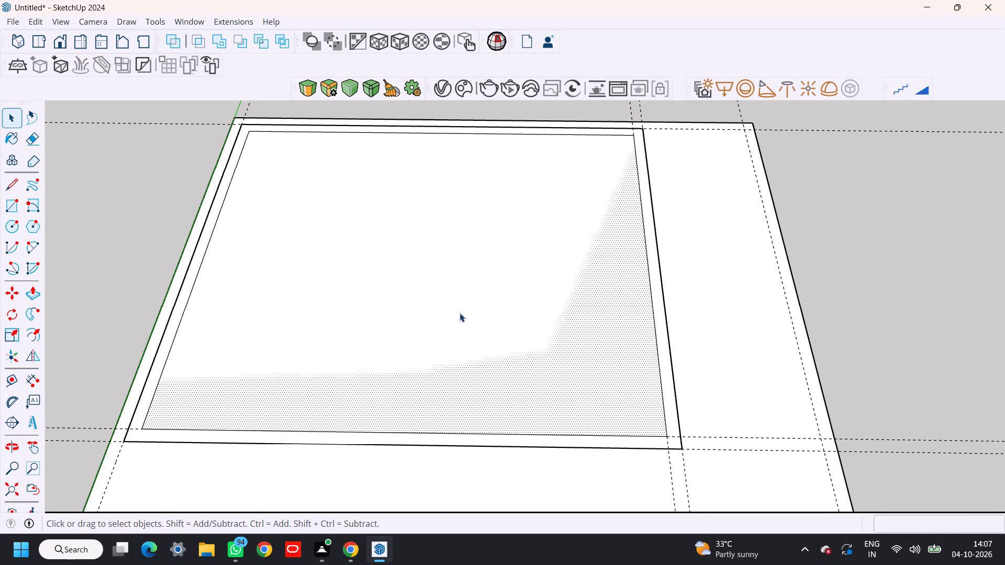
key(Delete)
Push/Pull the 9" house wall strip up 10' to raise the house walls.
key(p)
scroll(685, 367, up, 1)
click(660, 361)
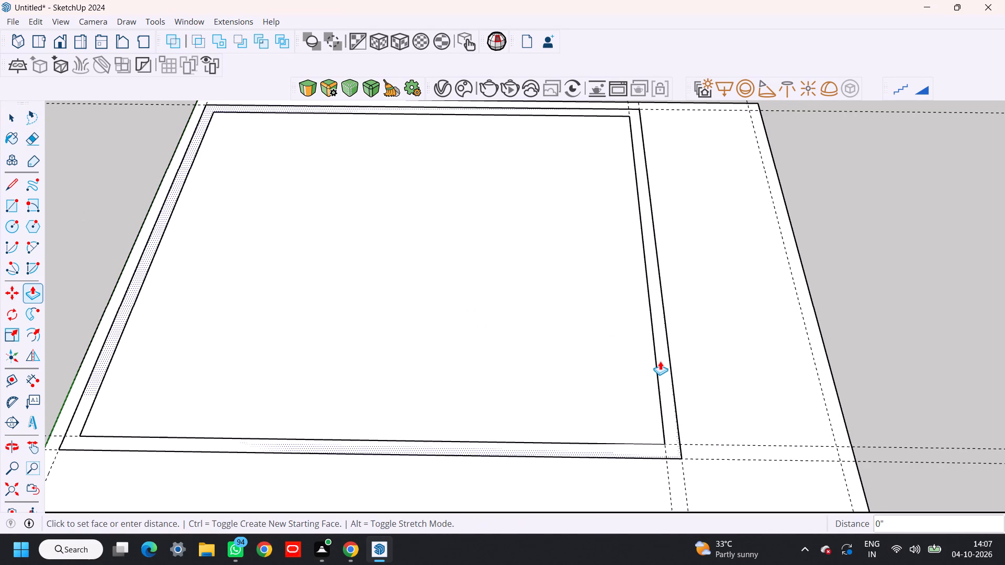
scroll(656, 316, down, 1)
shift+middle_drag(658, 316, 660, 392)
middle_drag(660, 392, 652, 367)
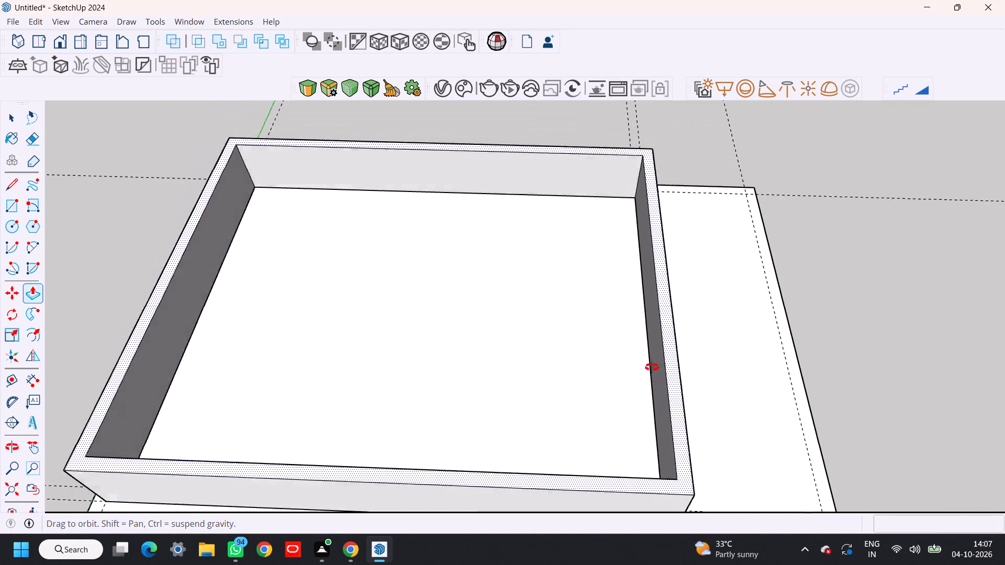
middle_drag(652, 367, 621, 230)
scroll(623, 215, down, 2)
shift+middle_drag(623, 215, 623, 185)
shift+middle_drag(623, 185, 629, 240)
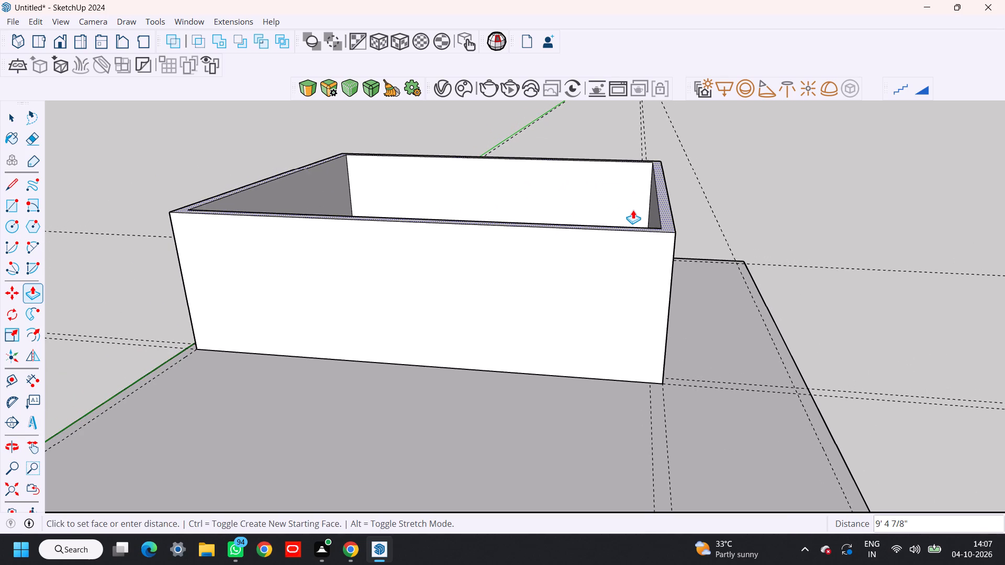
text(10')
key(Return)
scroll(632, 209, down, 3)
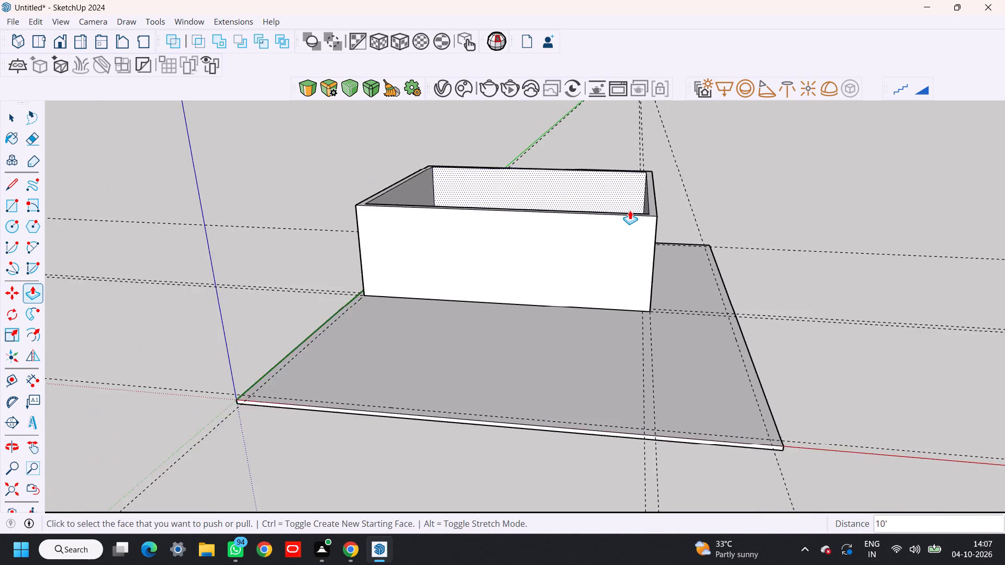
scroll(630, 210, down, 4)
shift+middle_drag(632, 218, 630, 278)
middle_drag(633, 288, 617, 296)
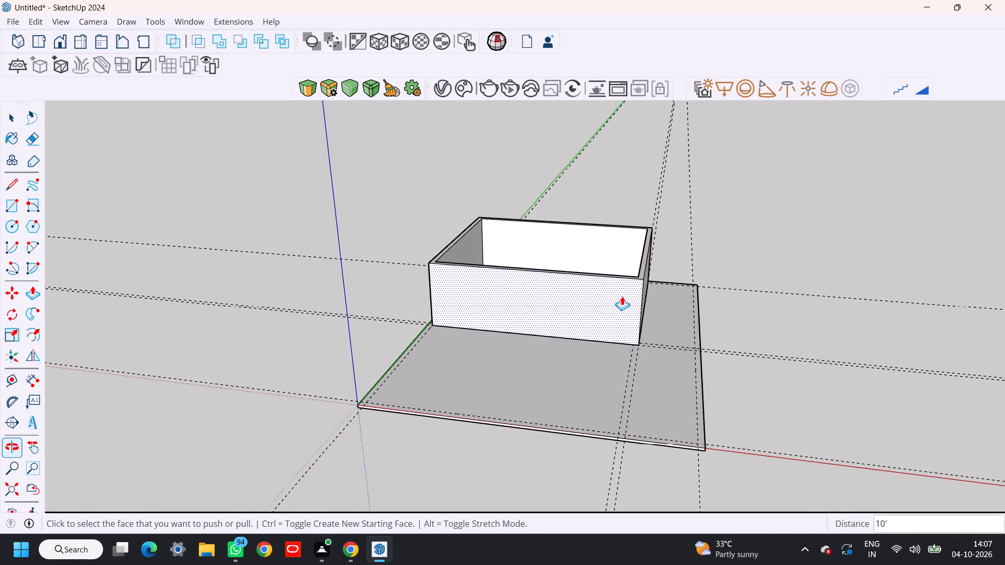
Undo the last wall Push/Pull and raise the 9" house wall strip 11' instead.
scroll(630, 294, up, 8)
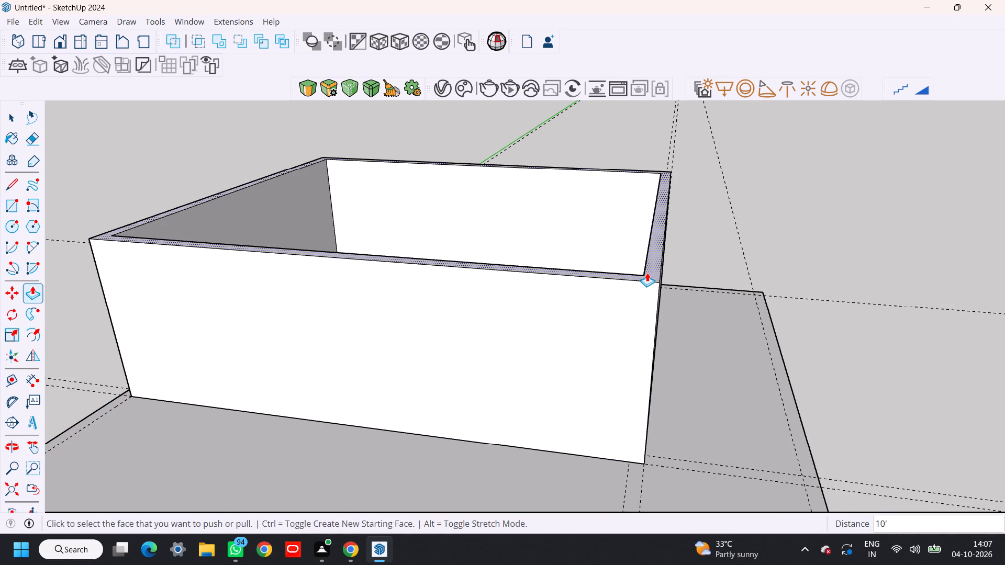
key(ctrl+z)
click(645, 348)
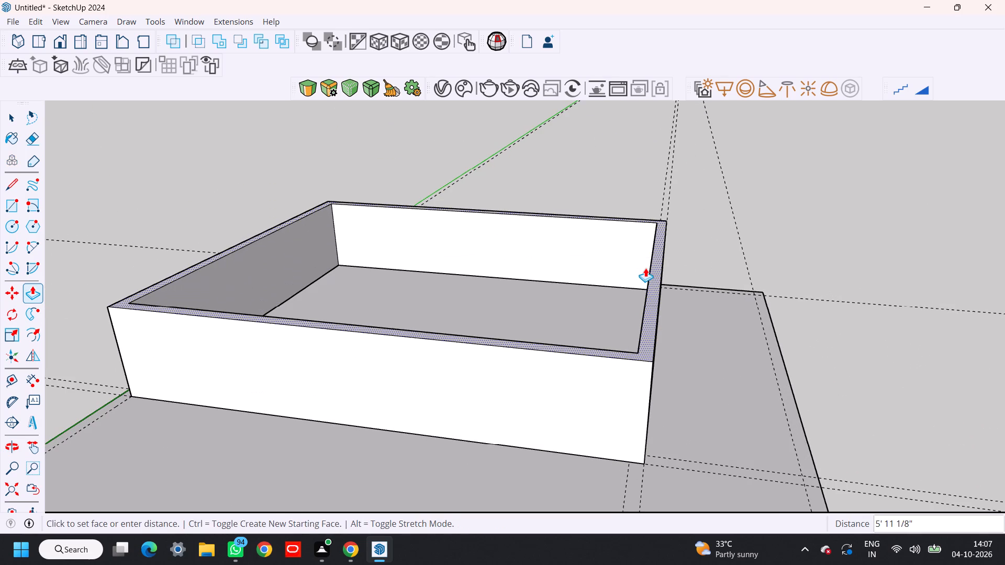
key(1)
text(1')
key(Return)
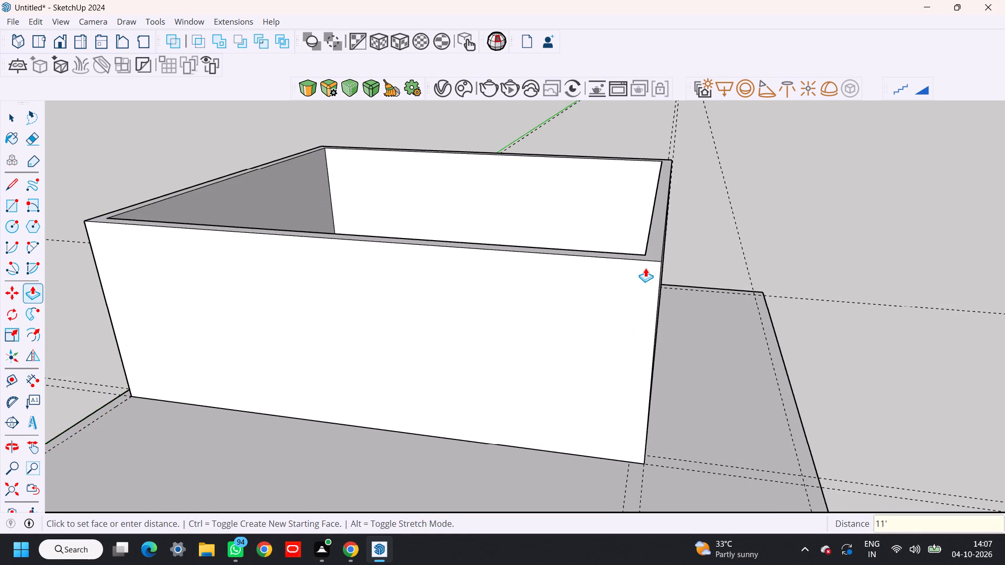
Select all connected faces and edges of the raised house walls and make them a group.
shift+middle_drag(642, 280, 634, 313)
middle_drag(633, 314, 619, 227)
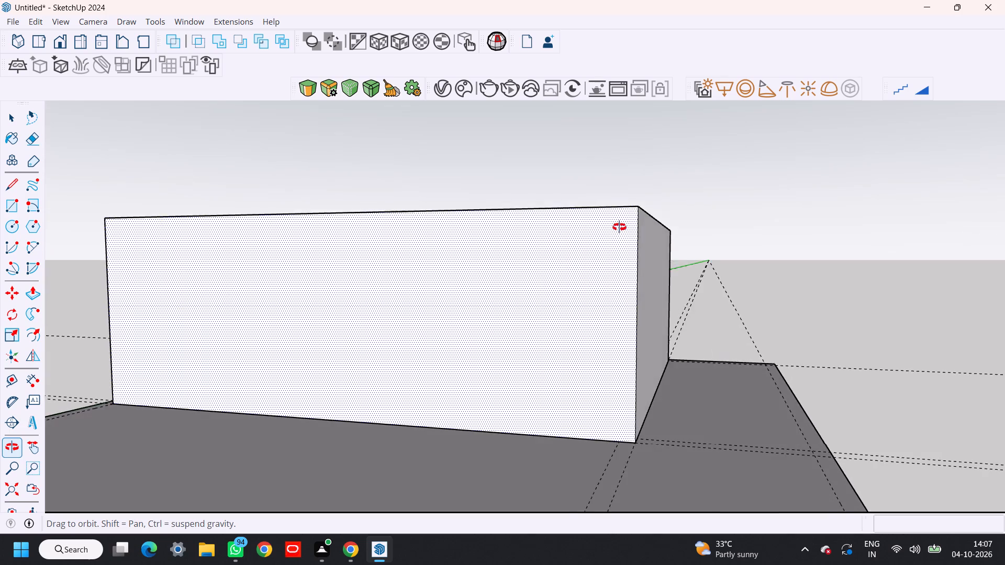
middle_drag(619, 227, 643, 354)
key(space)
scroll(645, 326, up, 3)
triple_click(658, 293)
triple_click(658, 293)
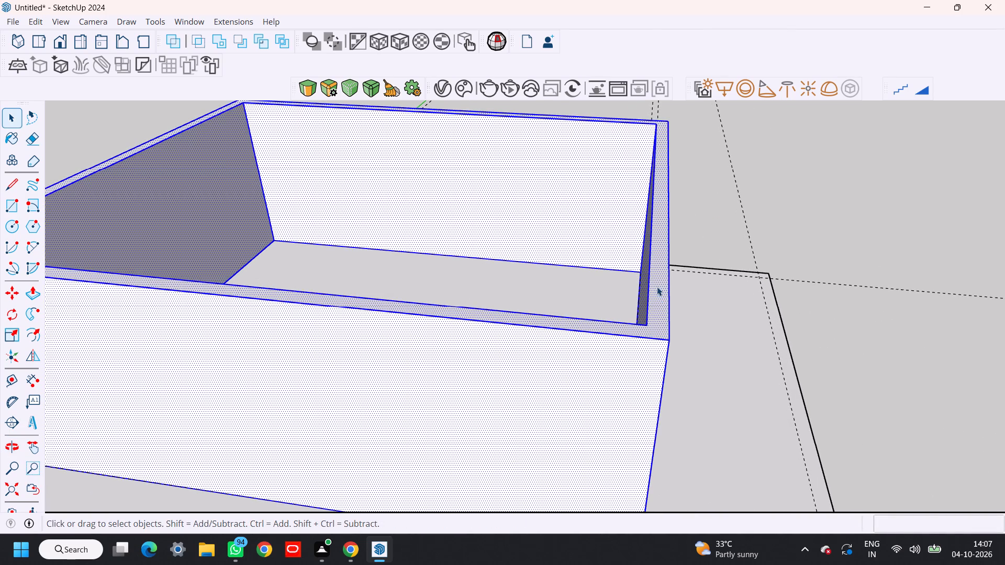
right_click(657, 287)
click(675, 130)
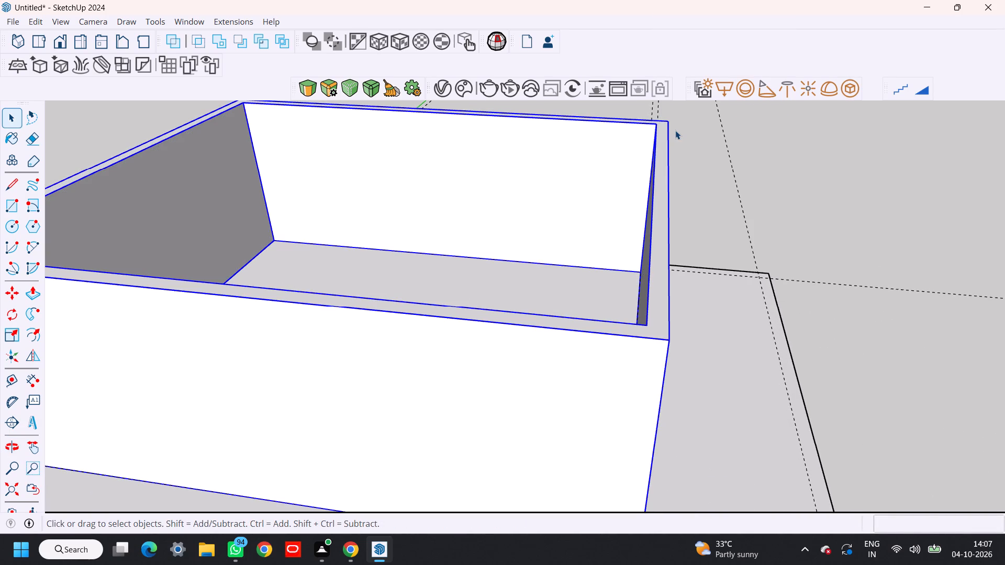
Examine the grouped house walls and their placement on the base from several angles.
scroll(583, 125, down, 3)
shift+middle_drag(594, 187, 586, 161)
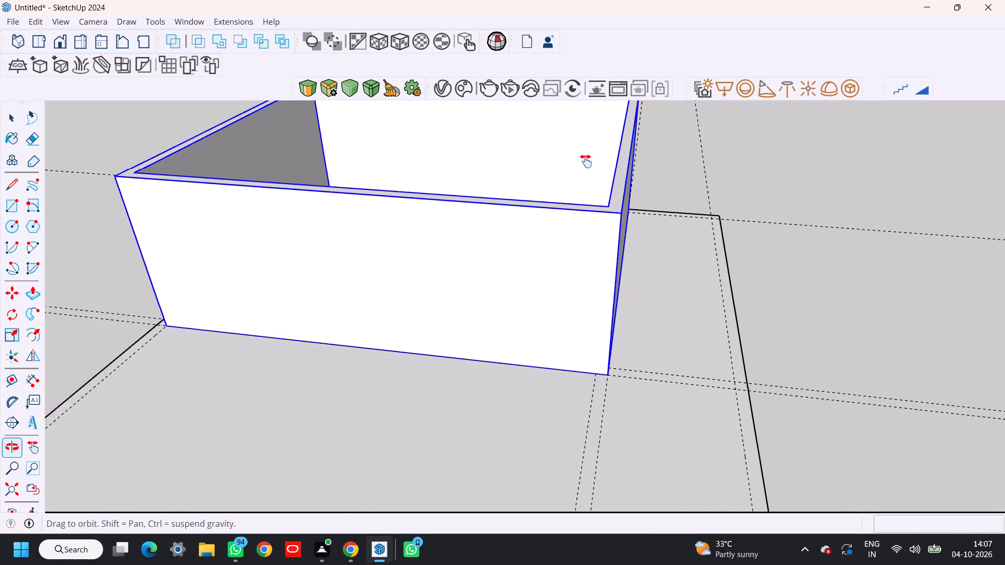
shift+middle_drag(586, 161, 591, 196)
middle_drag(634, 227, 574, 137)
scroll(590, 177, up, 1)
shift+middle_drag(592, 178, 672, 233)
middle_drag(672, 248, 643, 226)
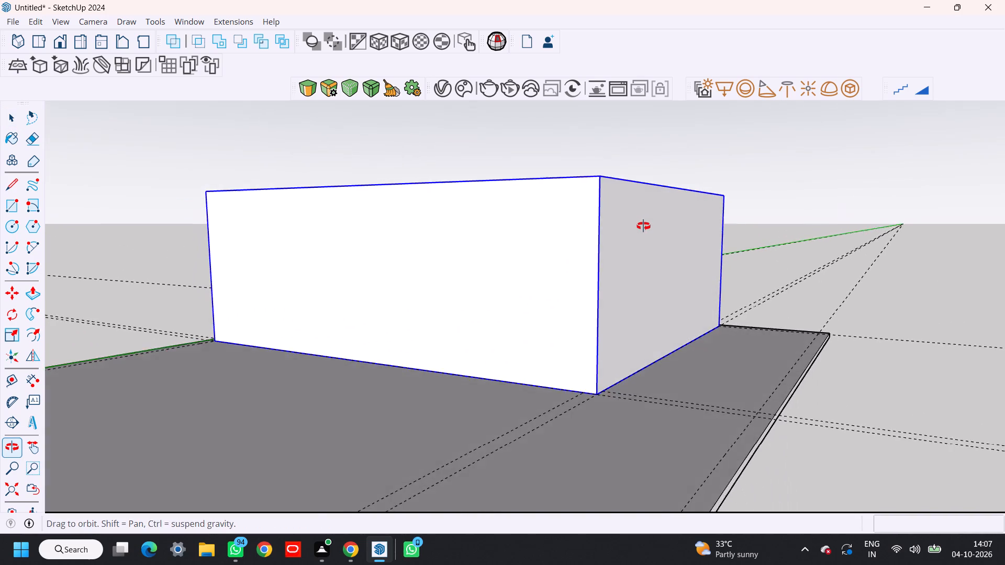
middle_drag(643, 226, 644, 217)
scroll(647, 216, up, 2)
shift+middle_drag(649, 217, 707, 230)
scroll(707, 230, down, 6)
shift+middle_drag(707, 232, 587, 206)
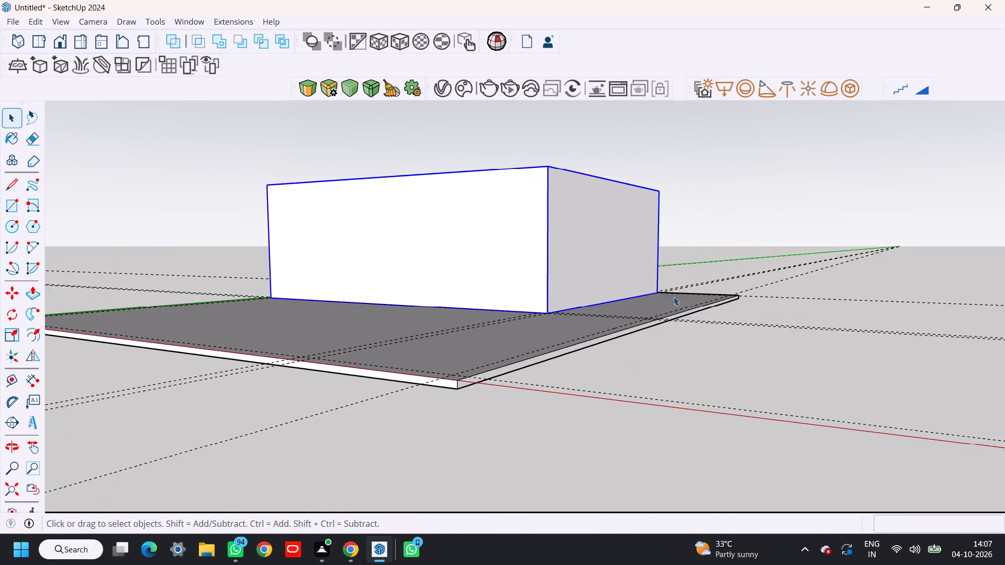
Inside the base group, Push/Pull the side face farthest from the green axis outward 10' to widen the base.
middle_drag(686, 308, 643, 349)
key(p)
scroll(592, 388, up, 3)
key(space)
double_click(509, 376)
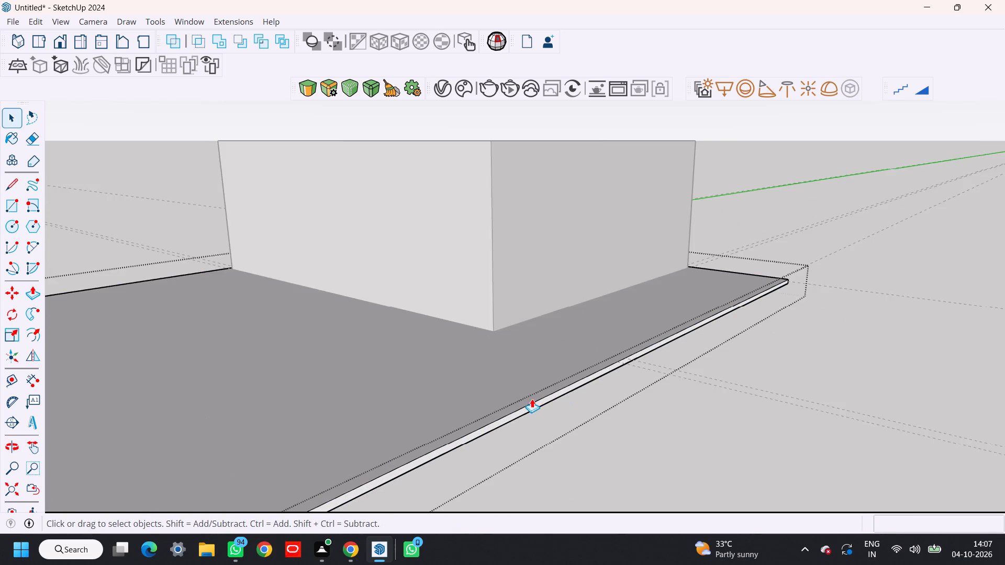
key(p)
scroll(534, 418, up, 3)
click(536, 406)
text(10')
key(Return)
key(space)
scroll(611, 426, down, 5)
click(736, 168)
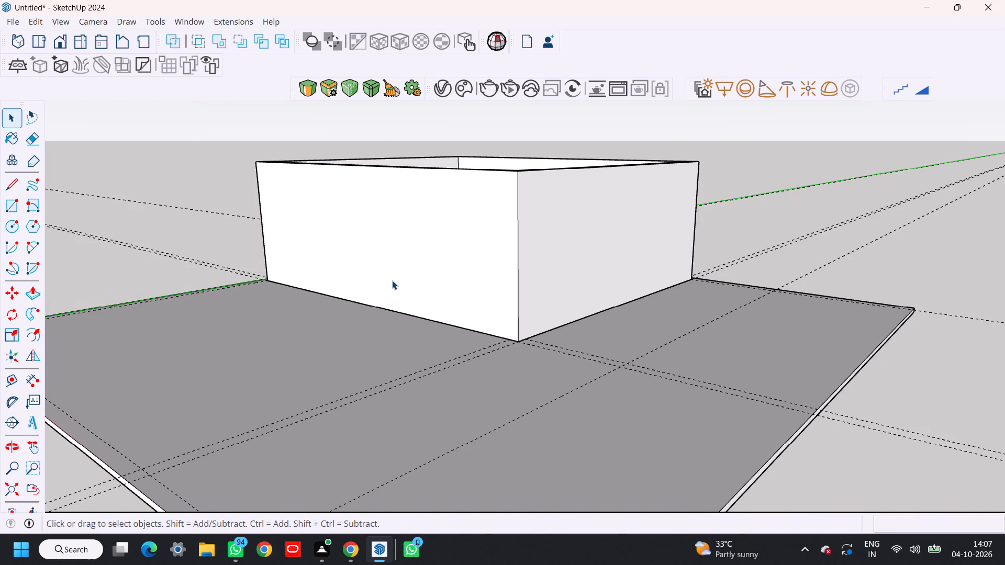
Inside the base group, Push/Pull the front face along the red axis inward 10' to shorten the front lawn.
shift+middle_drag(395, 282, 435, 376)
middle_drag(455, 368, 491, 317)
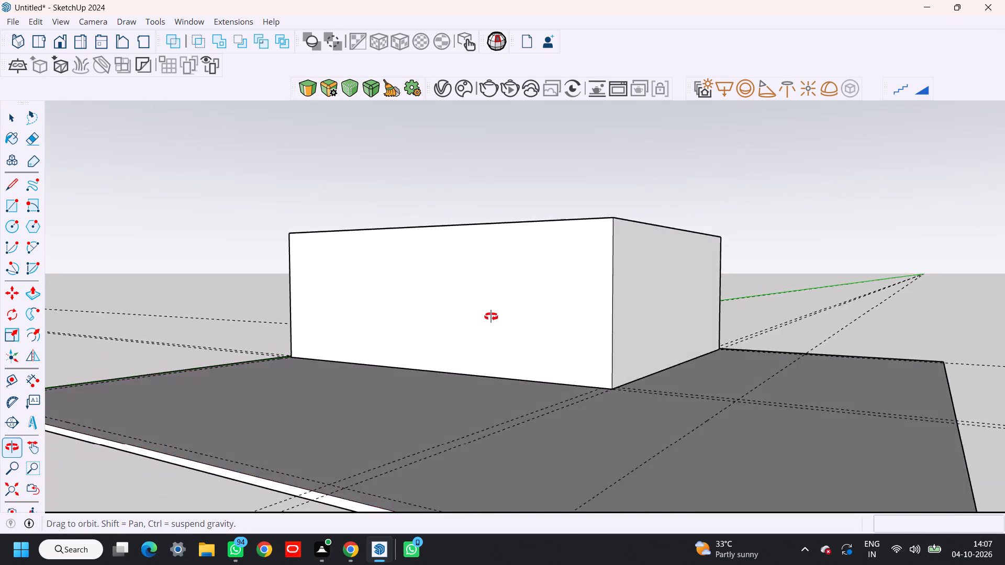
middle_drag(491, 317, 415, 399)
scroll(413, 399, down, 3)
shift+middle_drag(414, 395, 393, 293)
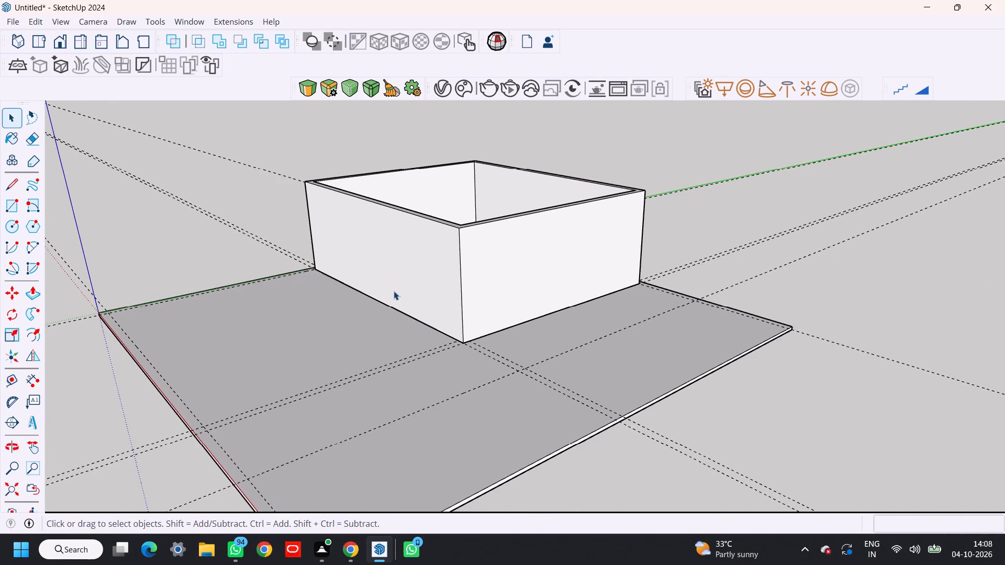
scroll(394, 292, down, 2)
shift+middle_drag(395, 318, 383, 253)
middle_drag(415, 265, 408, 327)
middle_drag(347, 336, 443, 234)
scroll(380, 313, up, 11)
double_click(379, 326)
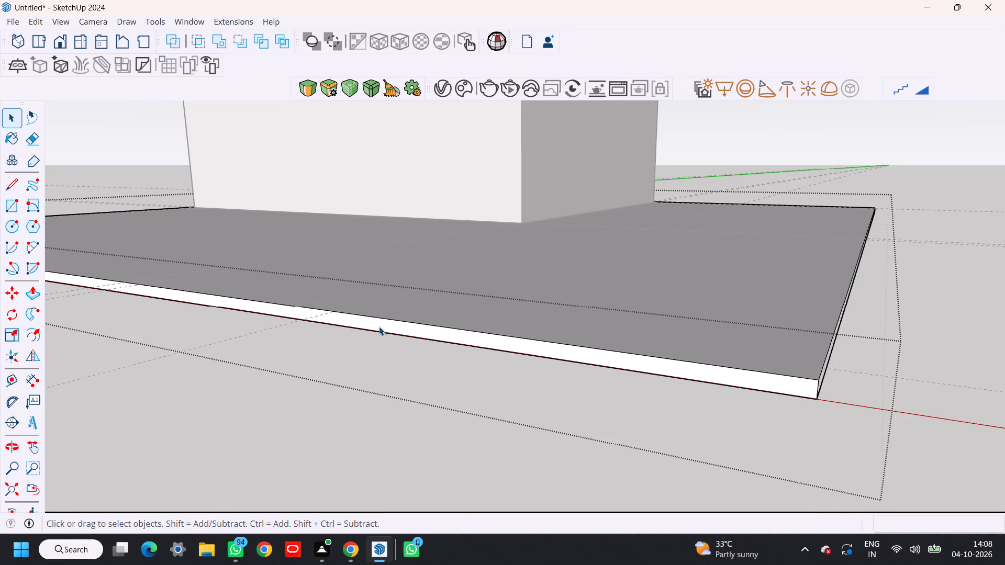
key(p)
click(384, 322)
text(10')
key(Return)
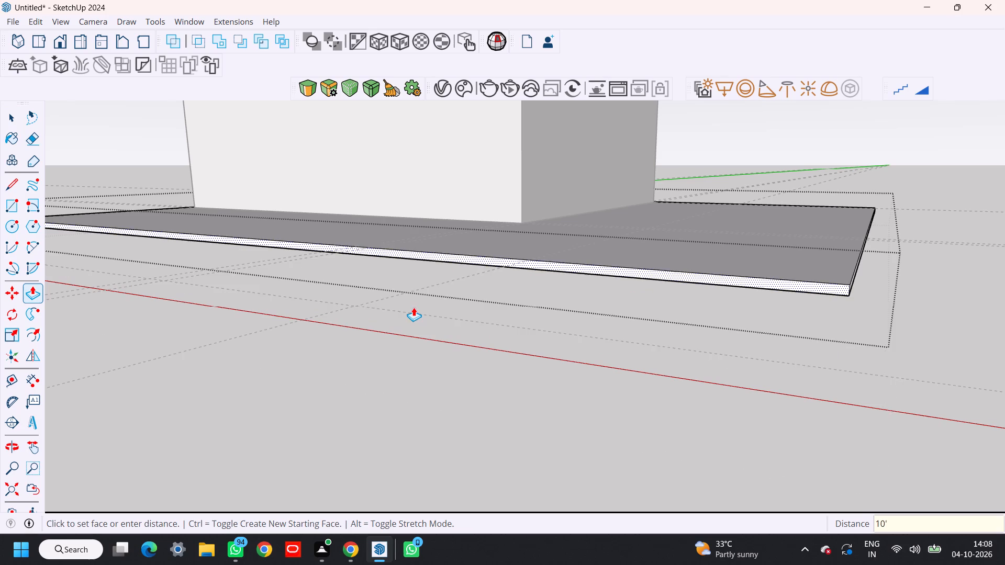
key(space)
scroll(412, 305, down, 3)
click(424, 432)
Examine the proportions of the house walls against the shortened base from several angles.
shift+middle_drag(476, 287, 445, 463)
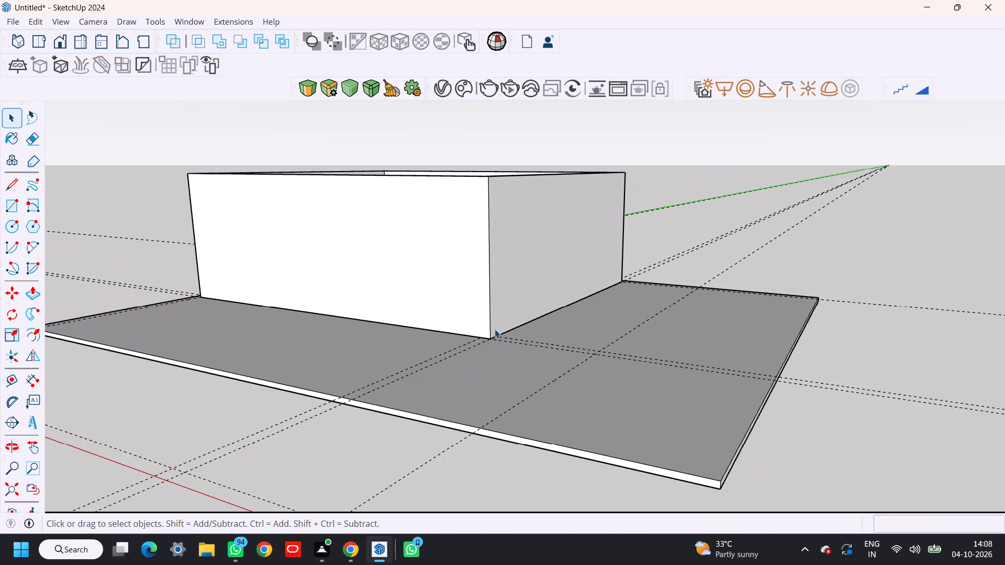
scroll(497, 327, up, 5)
shift+middle_drag(510, 311, 527, 429)
middle_drag(533, 404, 514, 363)
shift+middle_drag(516, 363, 562, 356)
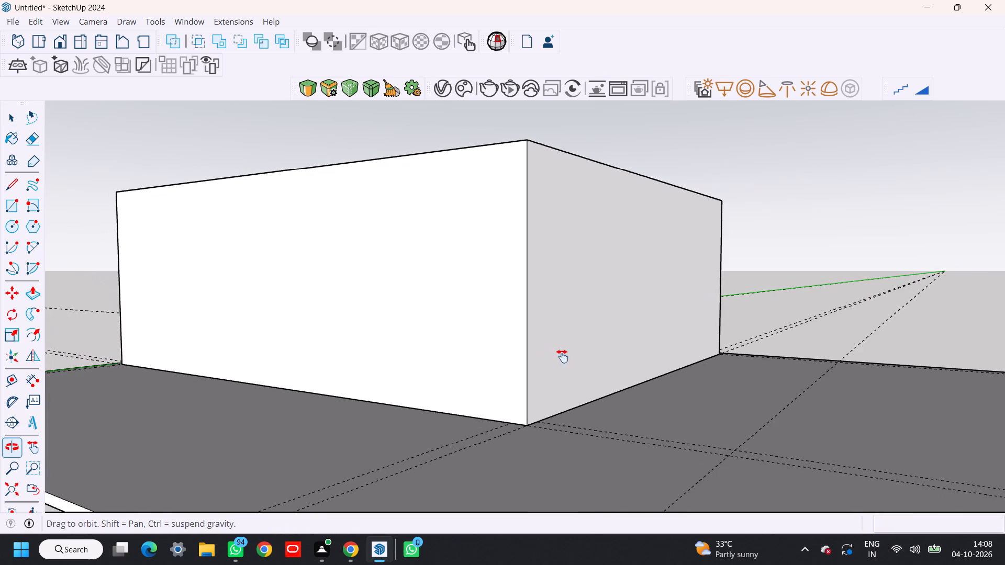
shift+middle_drag(562, 356, 550, 364)
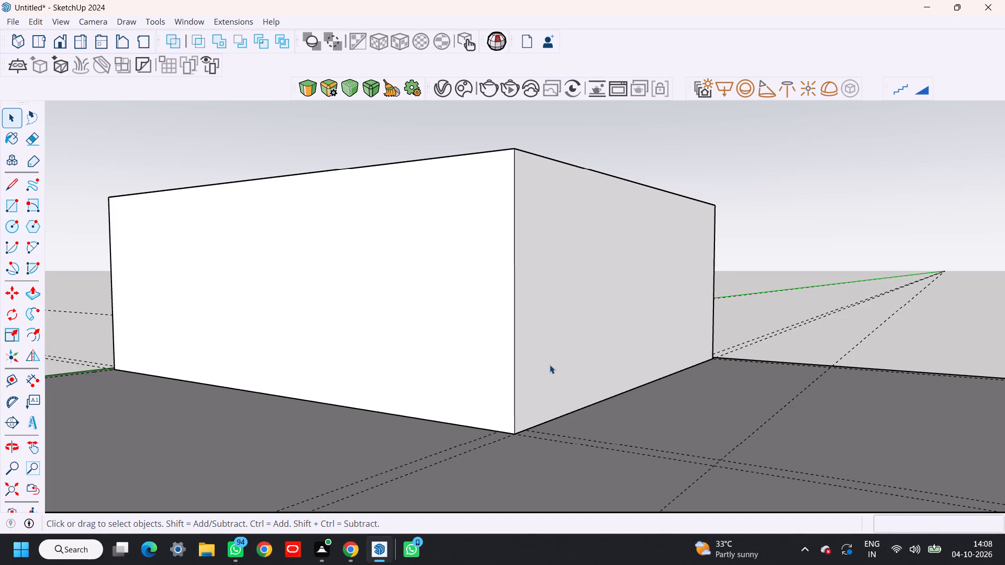
shift+middle_drag(546, 387, 603, 401)
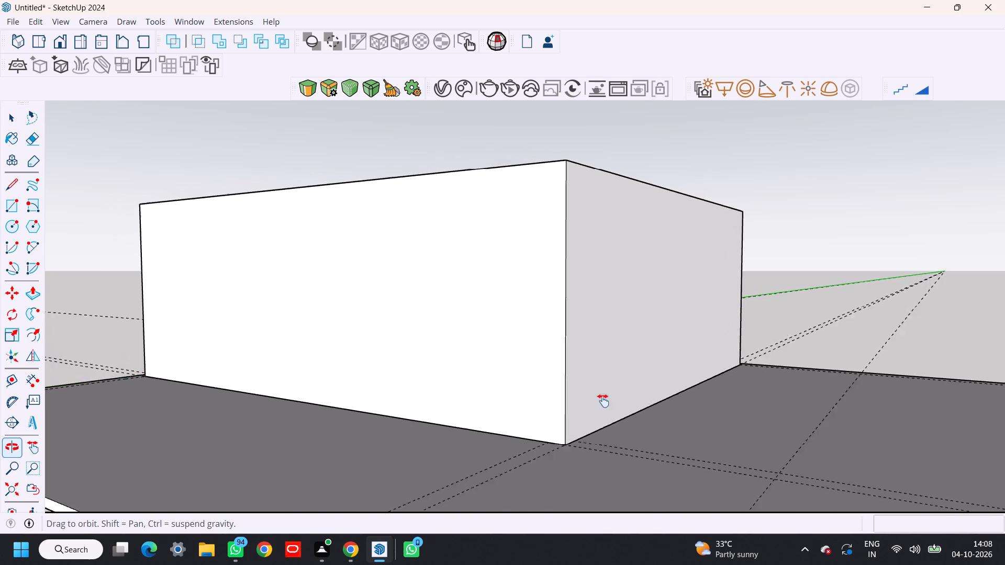
shift+middle_drag(603, 401, 642, 411)
middle_drag(645, 412, 676, 438)
scroll(676, 441, down, 9)
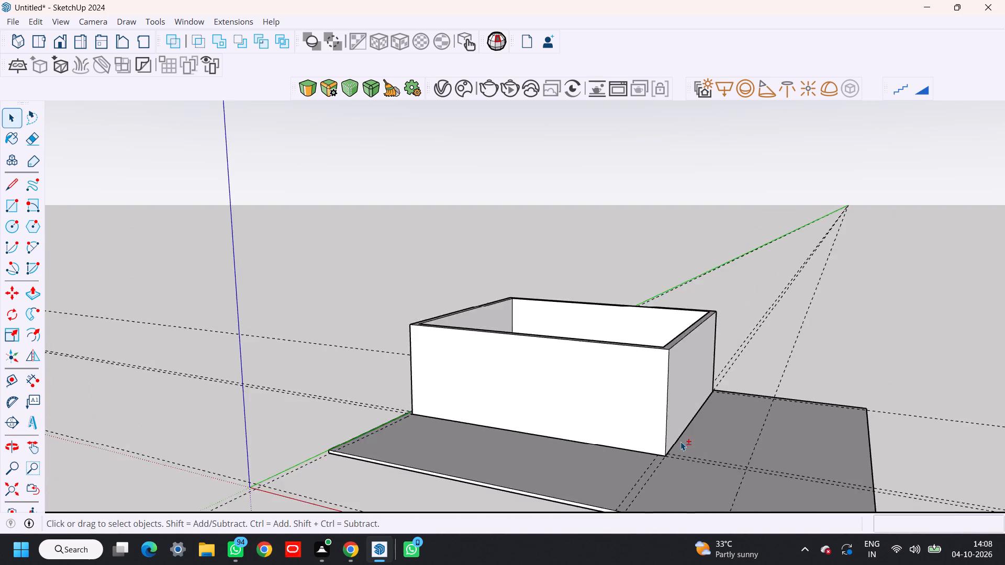
Inside the base group, Push/Pull the front face outward 5' to lengthen the front lawn.
shift+middle_drag(680, 436, 678, 370)
middle_drag(682, 414, 671, 419)
key(p)
scroll(656, 437, up, 8)
click(643, 447)
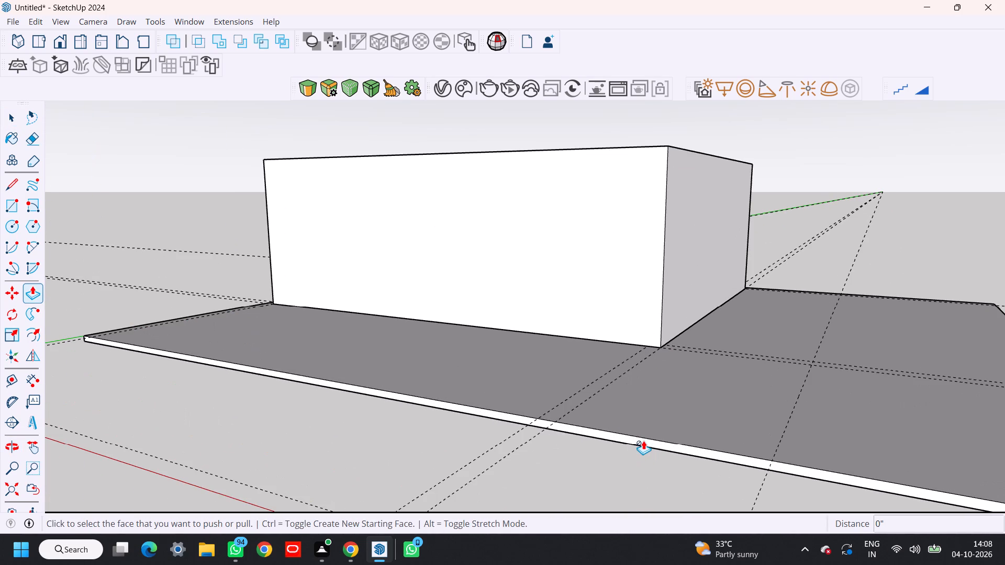
click(643, 440)
key(space)
double_click(643, 443)
key(p)
click(643, 443)
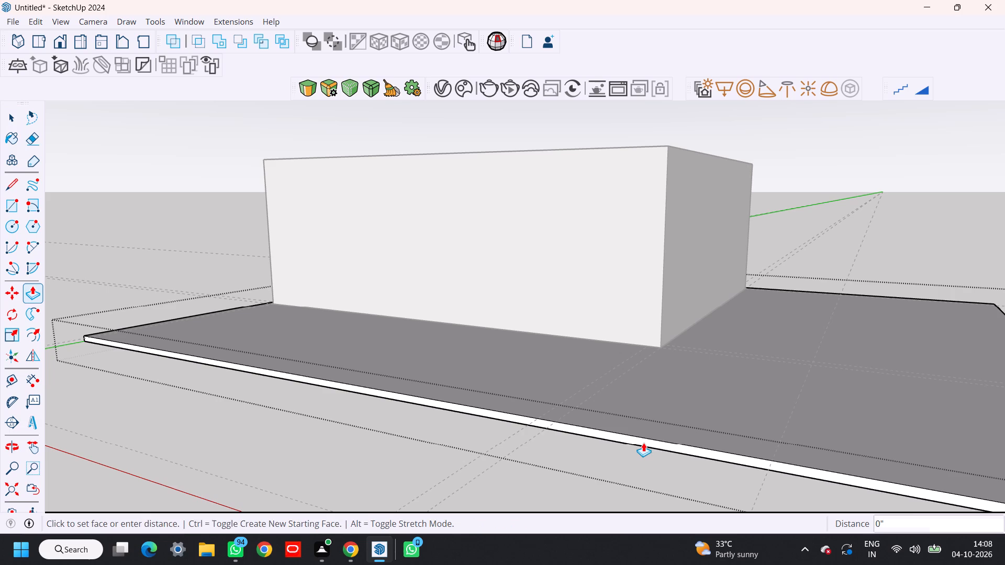
text(5')
key(Return)
key(space)
scroll(632, 451, down, 4)
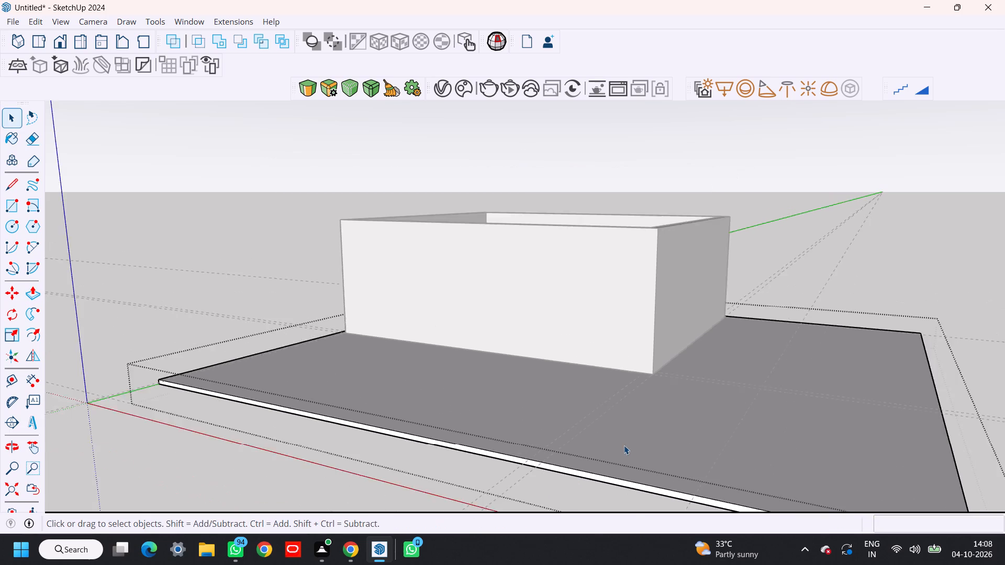
scroll(624, 445, down, 6)
click(728, 311)
Move the house walls and base together so the base's front corner on the green axis sits at the origin.
scroll(392, 360, down, 4)
shift+middle_drag(409, 367, 353, 360)
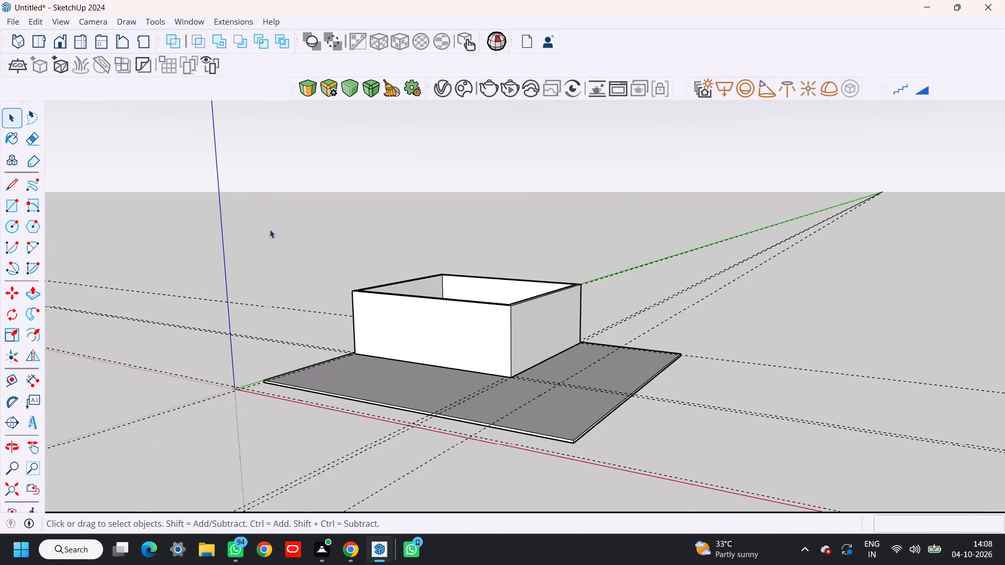
drag(248, 188, 694, 526)
key(m)
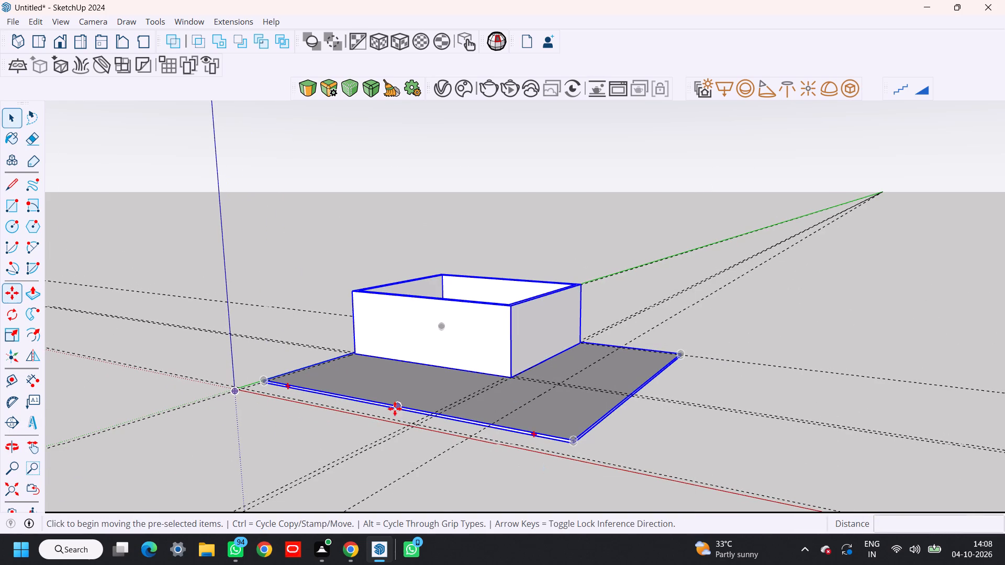
scroll(313, 397, up, 14)
shift+middle_drag(232, 391, 435, 409)
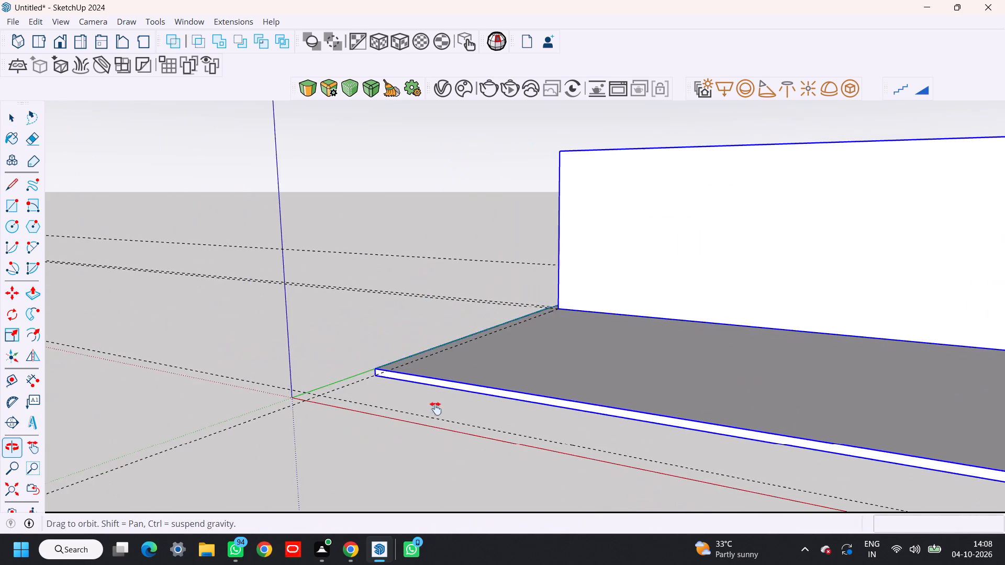
shift+middle_drag(435, 409, 440, 409)
scroll(398, 394, up, 4)
click(375, 360)
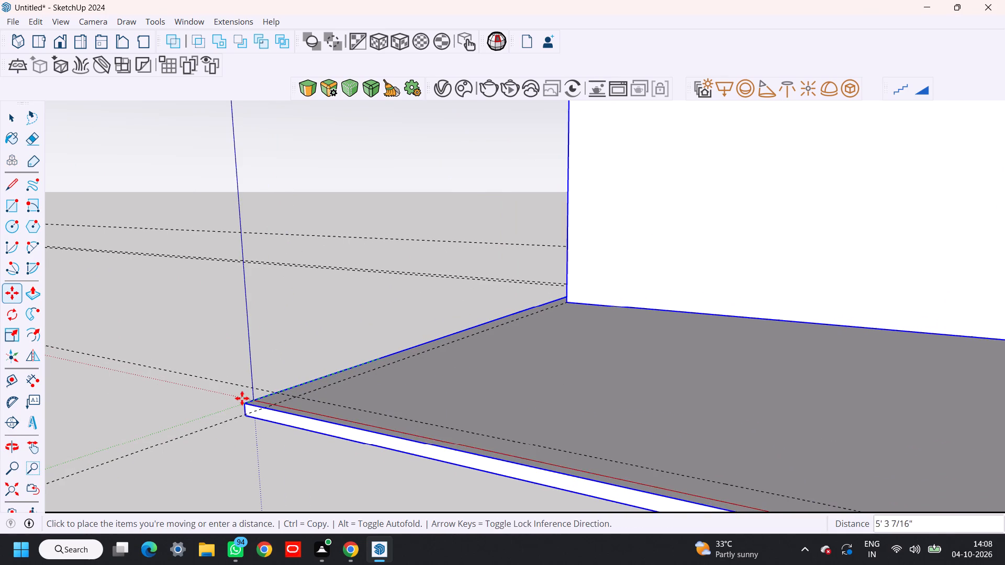
click(253, 401)
key(space)
click(273, 333)
Examine the house walls and resized base from several angles after the move to the origin.
scroll(342, 336, down, 13)
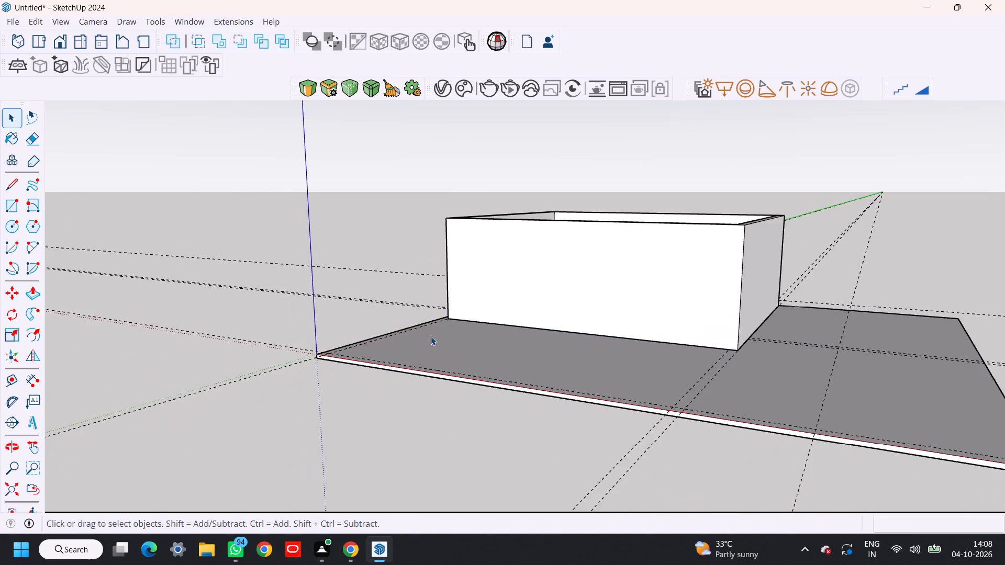
shift+middle_drag(432, 337, 339, 352)
middle_drag(465, 326, 543, 446)
scroll(572, 412, down, 3)
shift+middle_drag(571, 404, 499, 333)
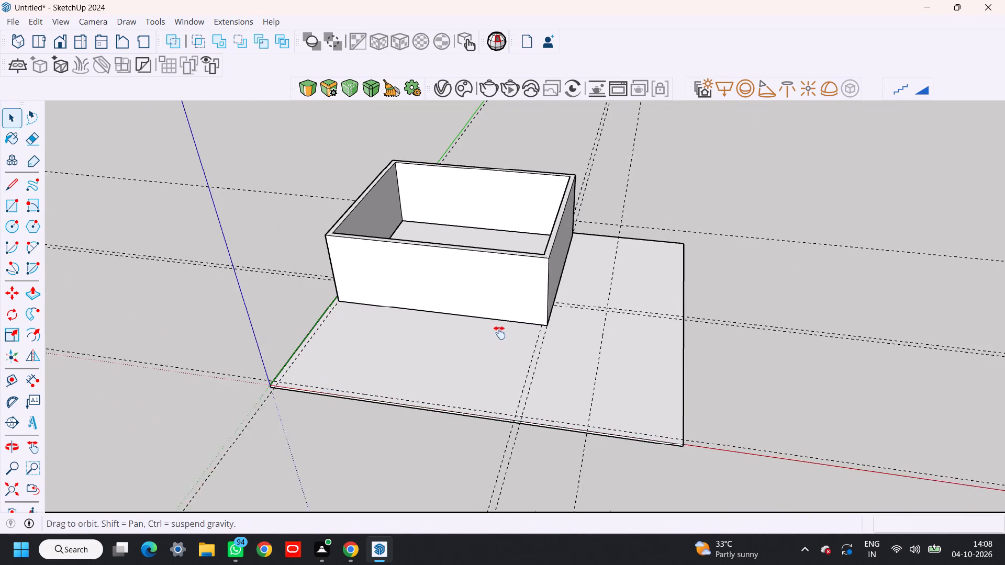
shift+middle_drag(499, 333, 495, 330)
shift+middle_drag(503, 324, 494, 394)
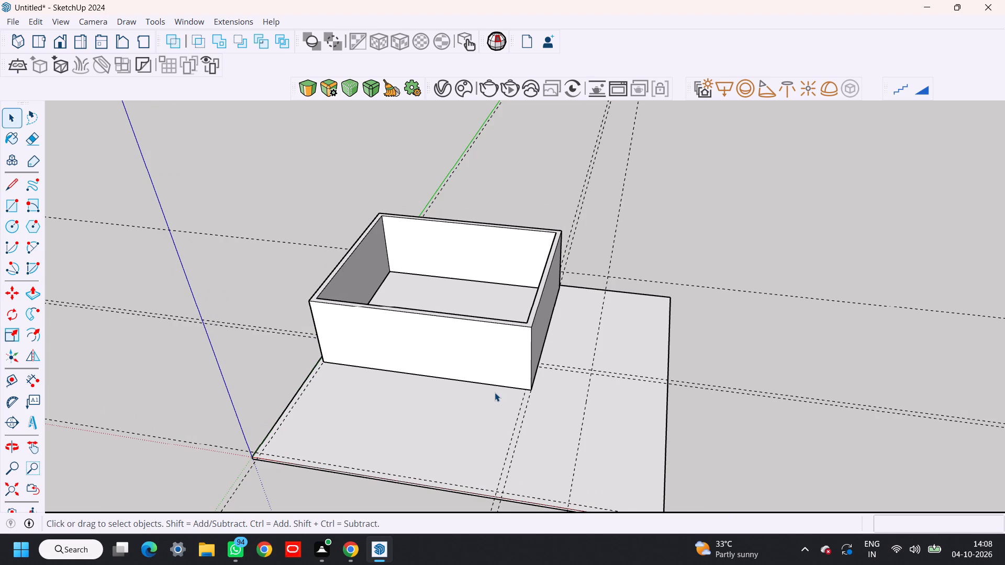
shift+middle_drag(496, 389, 477, 441)
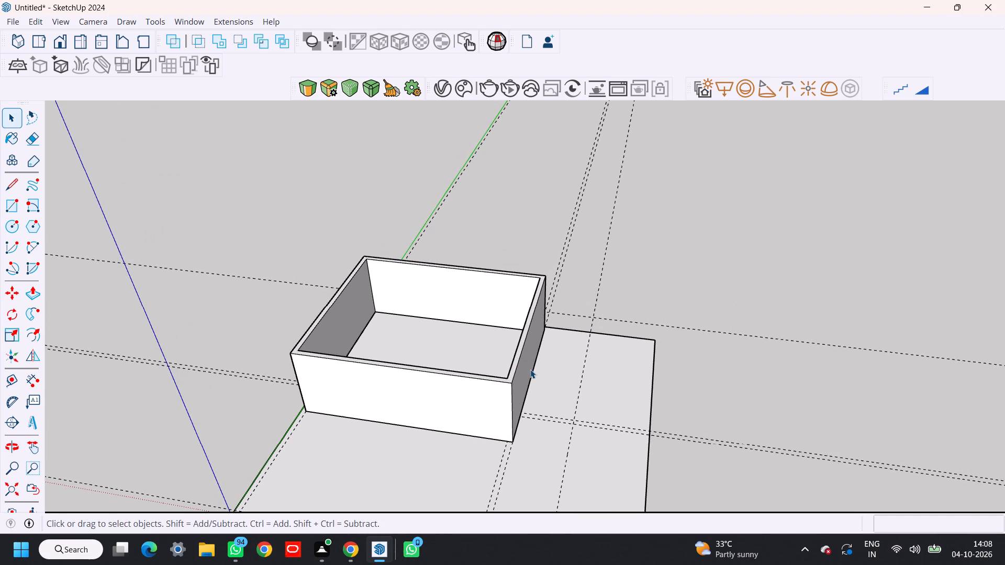
shift+middle_drag(532, 370, 530, 421)
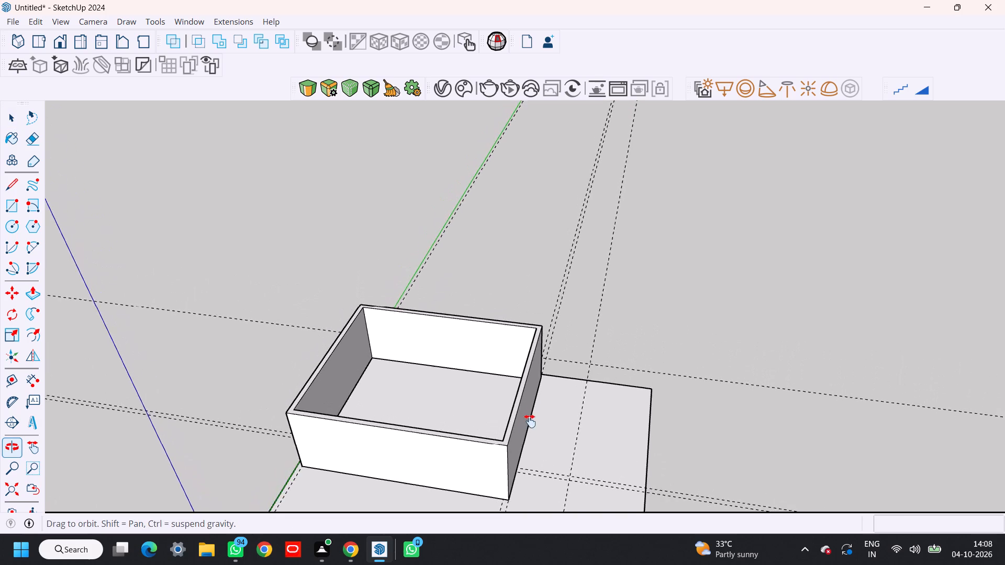
shift+middle_drag(530, 421, 567, 384)
middle_drag(505, 480, 510, 424)
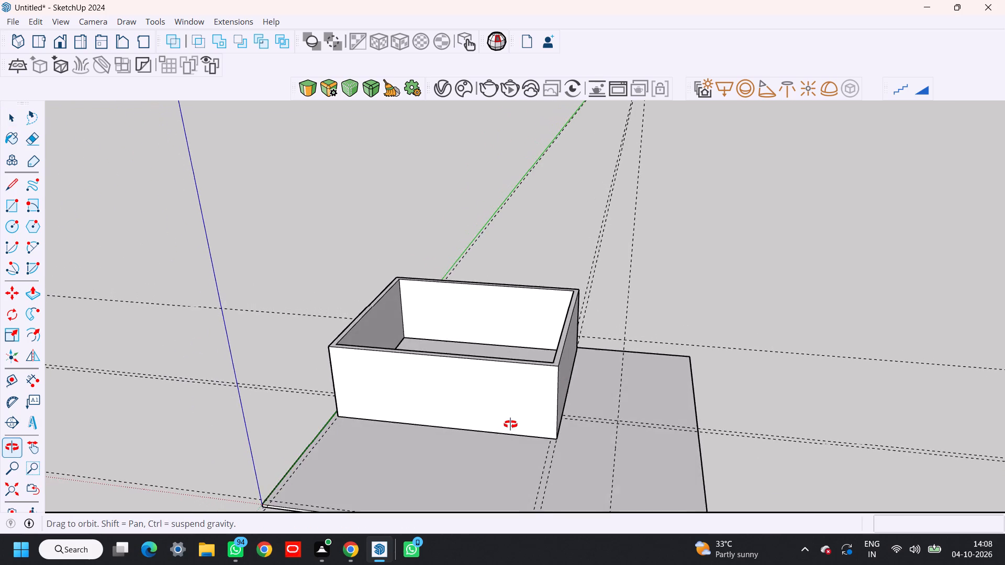
middle_drag(510, 424, 535, 417)
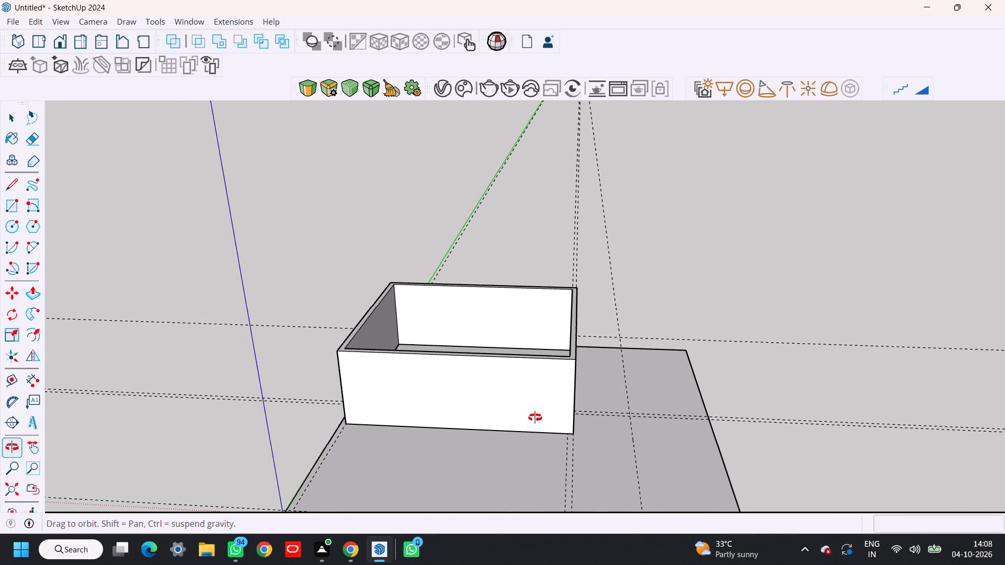
middle_drag(535, 417, 535, 417)
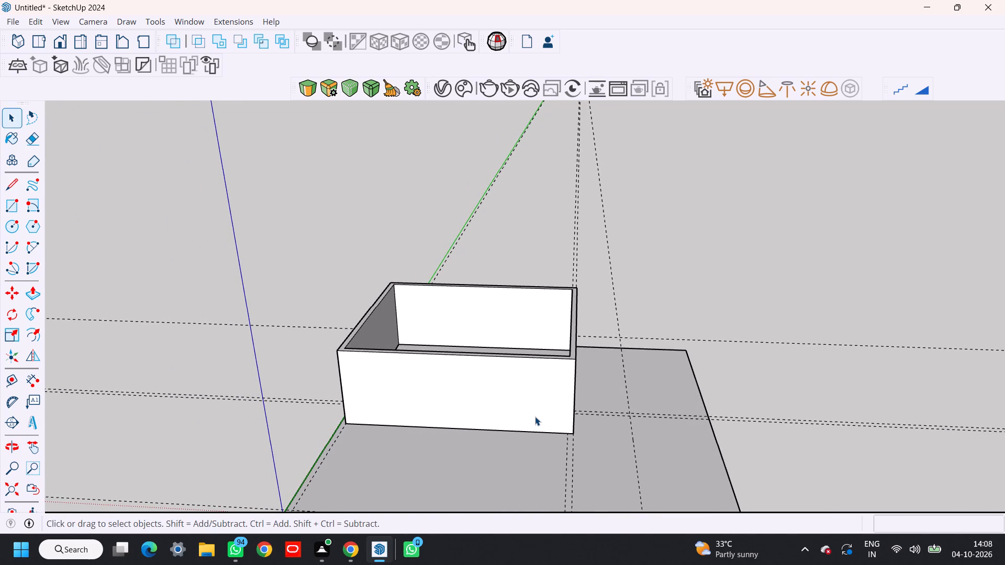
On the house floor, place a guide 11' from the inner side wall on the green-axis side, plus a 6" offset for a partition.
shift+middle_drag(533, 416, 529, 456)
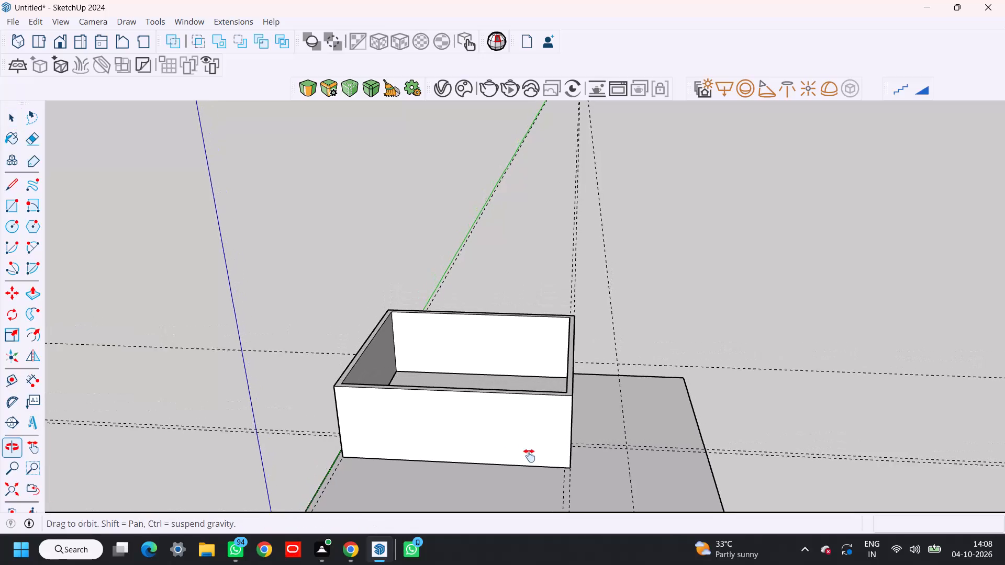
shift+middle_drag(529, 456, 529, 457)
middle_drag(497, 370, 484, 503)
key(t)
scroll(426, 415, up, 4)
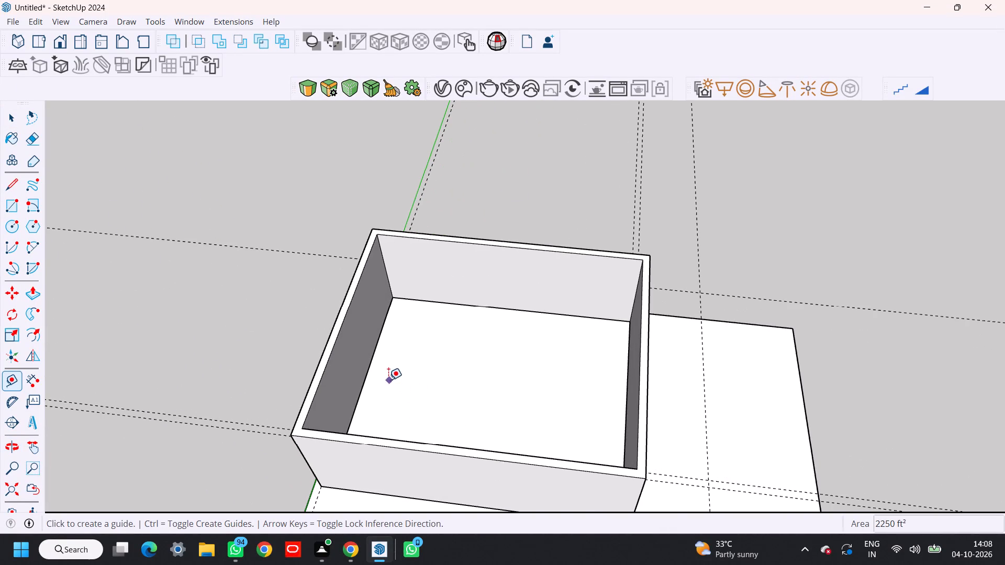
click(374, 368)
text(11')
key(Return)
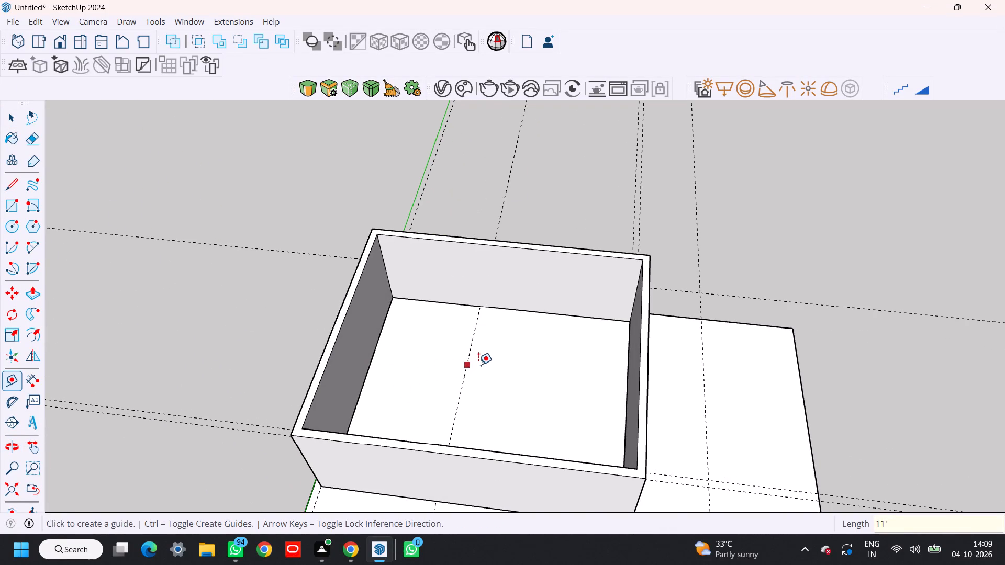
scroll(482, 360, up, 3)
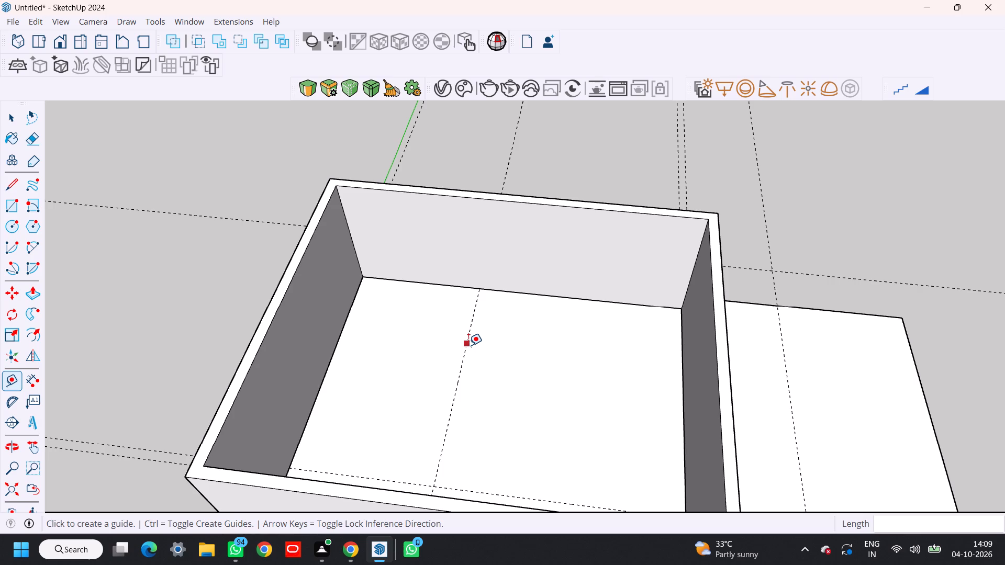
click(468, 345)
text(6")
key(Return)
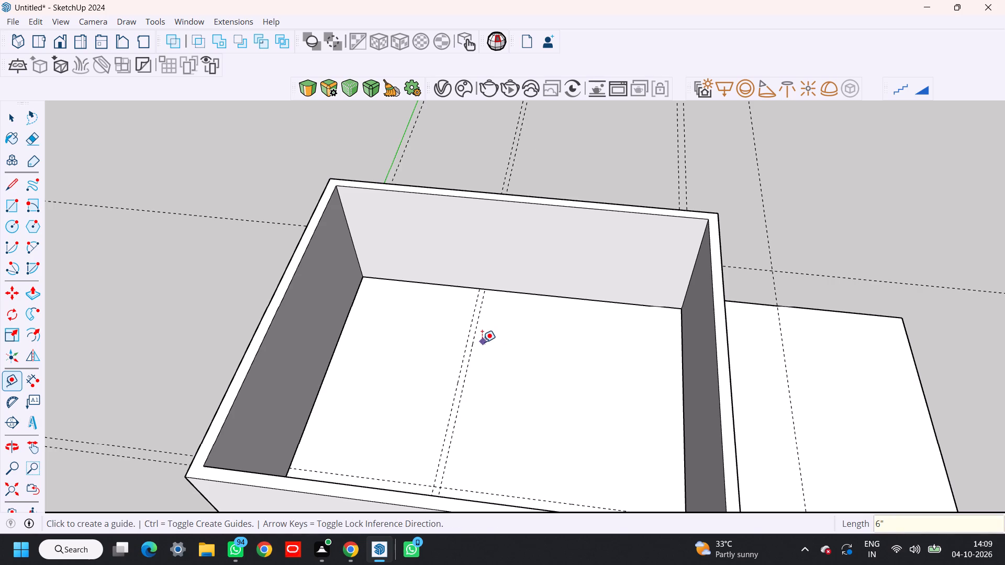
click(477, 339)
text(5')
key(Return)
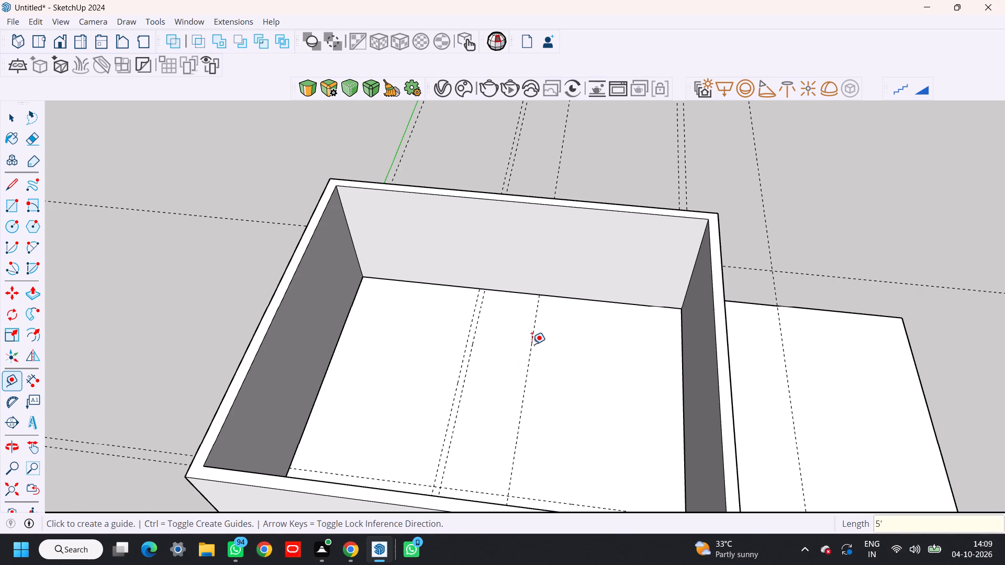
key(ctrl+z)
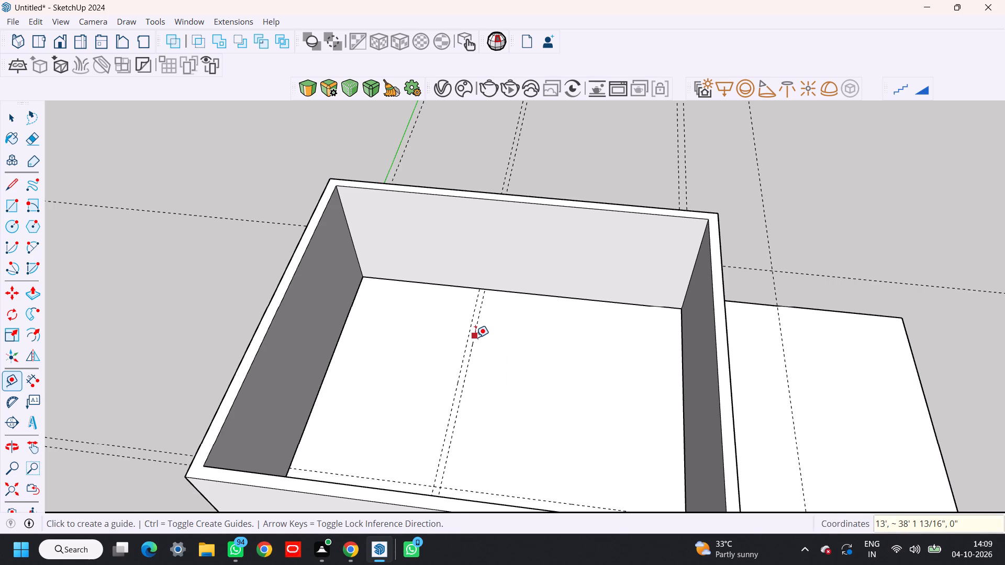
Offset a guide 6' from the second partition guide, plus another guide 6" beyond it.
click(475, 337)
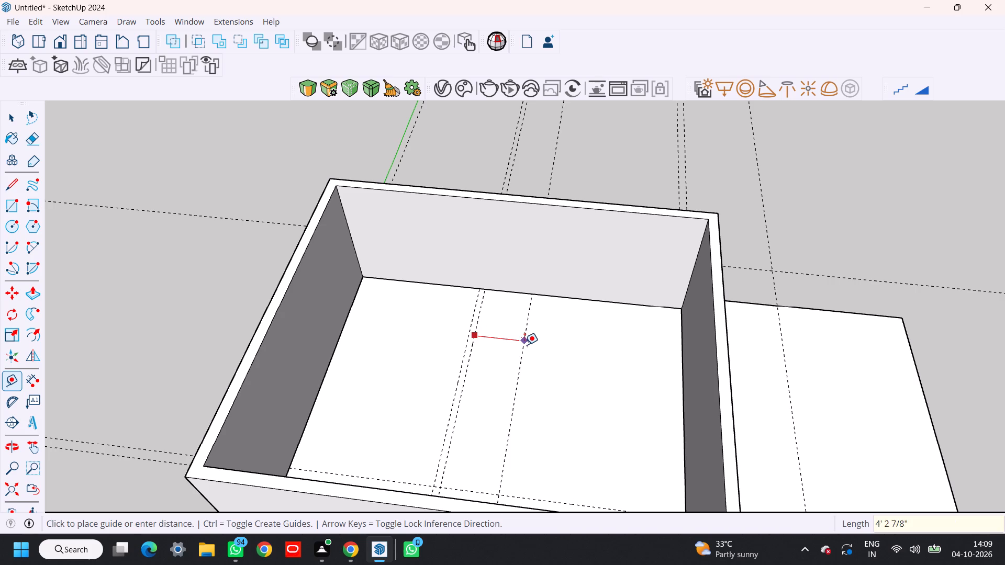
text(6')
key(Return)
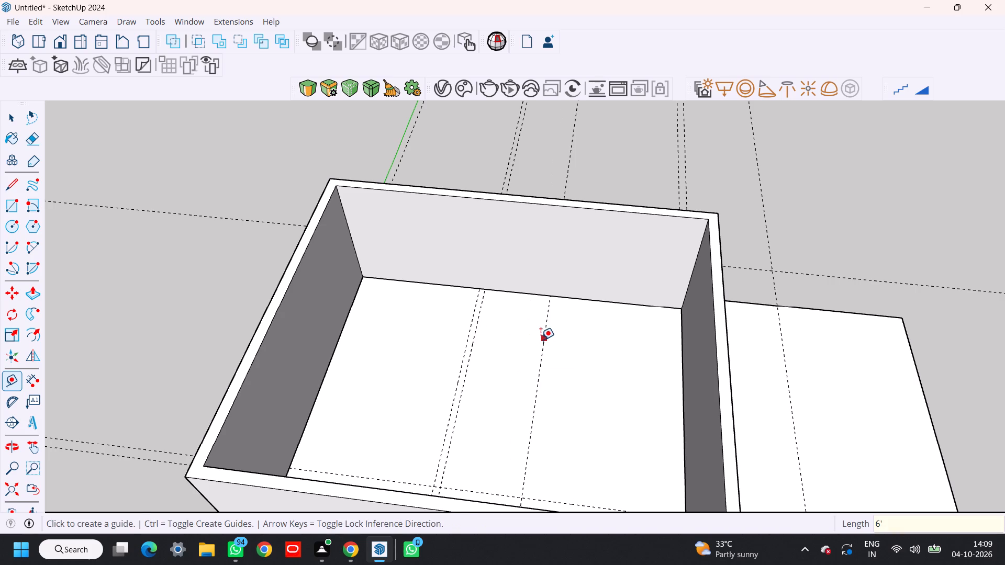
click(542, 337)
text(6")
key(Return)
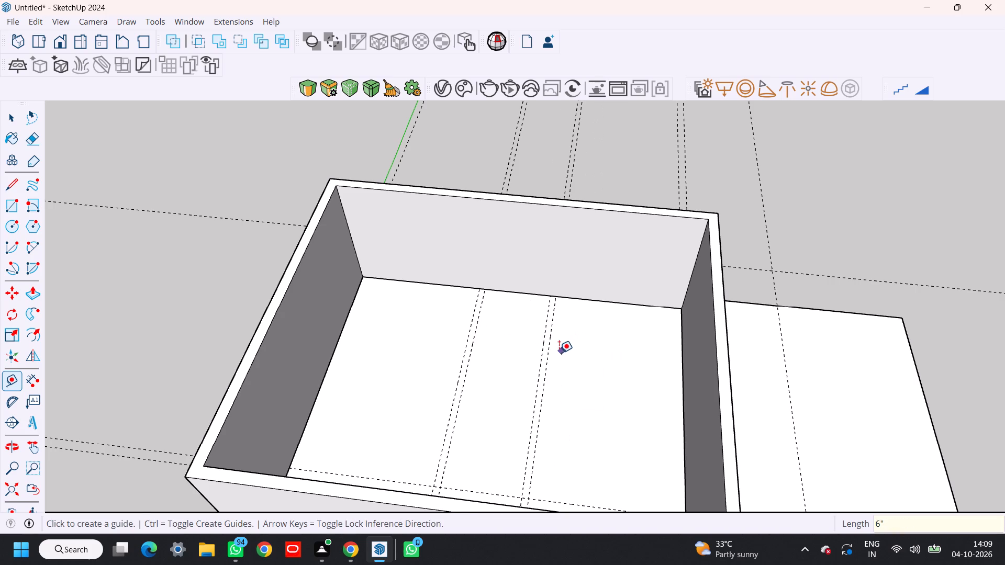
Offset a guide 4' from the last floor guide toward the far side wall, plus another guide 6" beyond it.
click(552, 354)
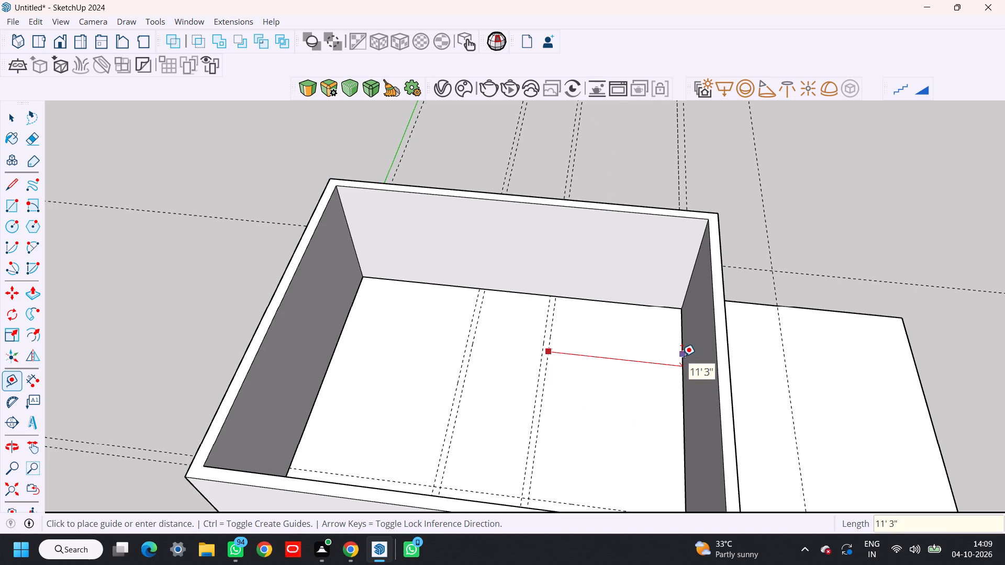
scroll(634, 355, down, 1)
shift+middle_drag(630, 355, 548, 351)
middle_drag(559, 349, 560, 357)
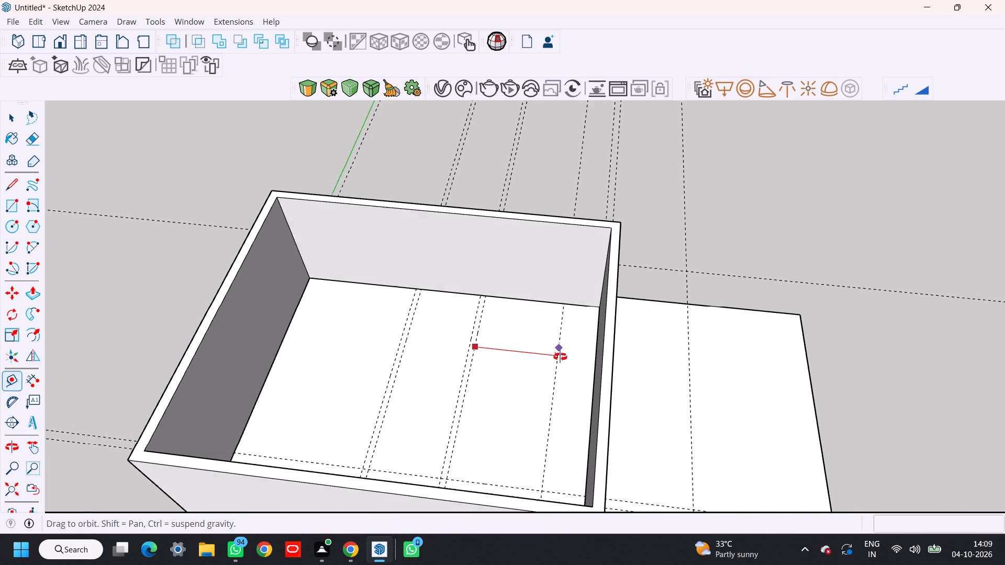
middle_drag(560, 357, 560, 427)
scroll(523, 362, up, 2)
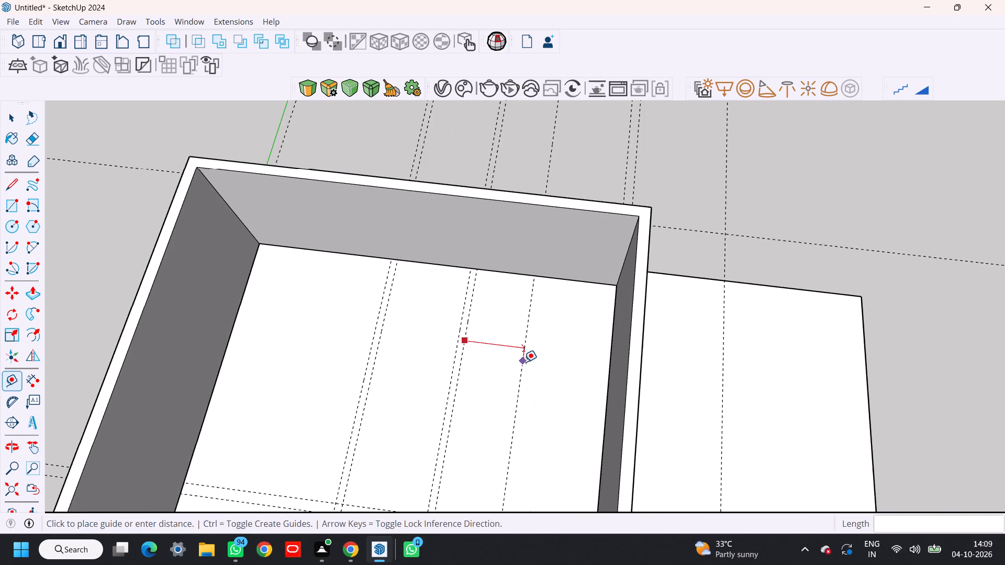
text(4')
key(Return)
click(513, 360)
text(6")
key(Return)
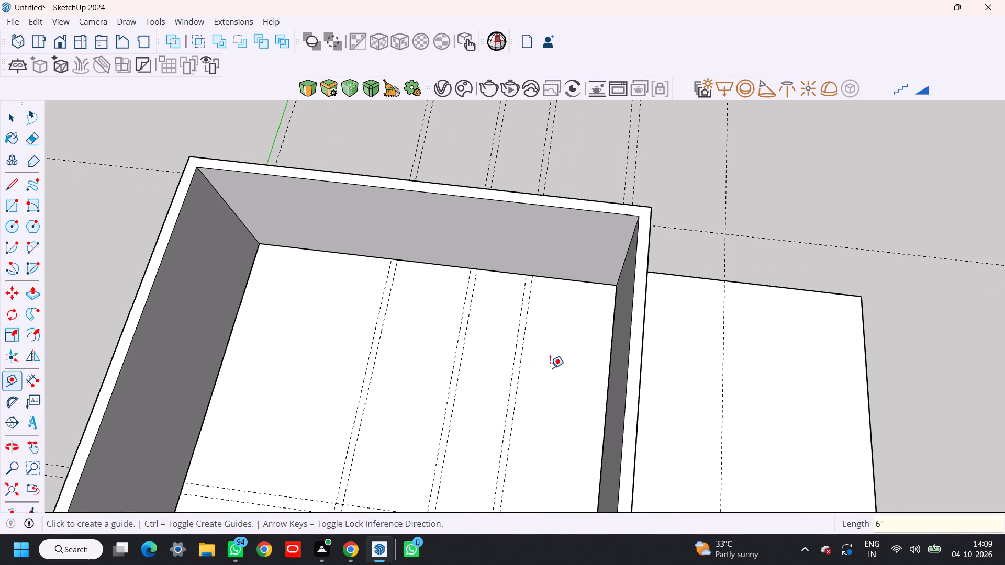
Measure the remaining floor width between the last partition guide and the far side wall.
click(522, 351)
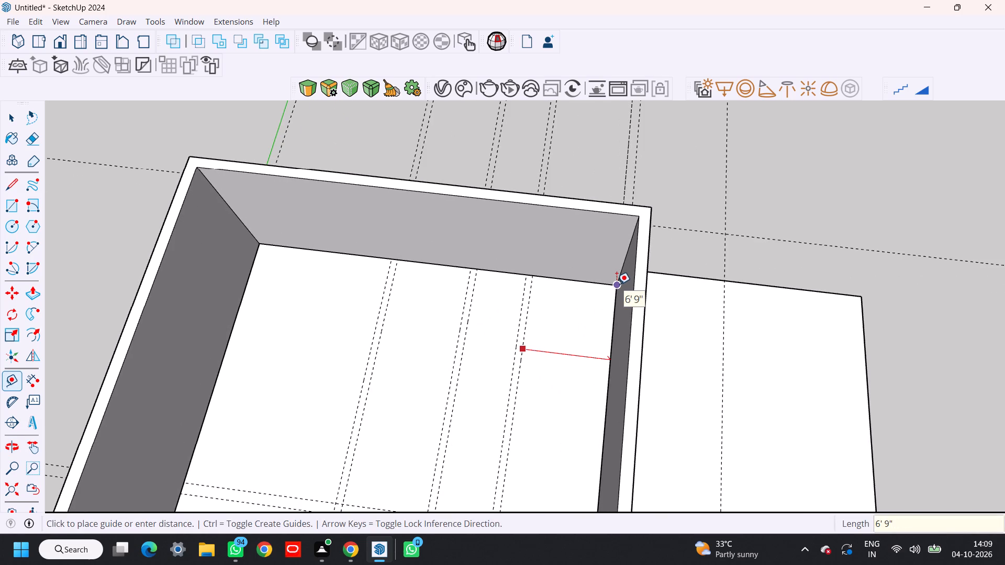
key(space)
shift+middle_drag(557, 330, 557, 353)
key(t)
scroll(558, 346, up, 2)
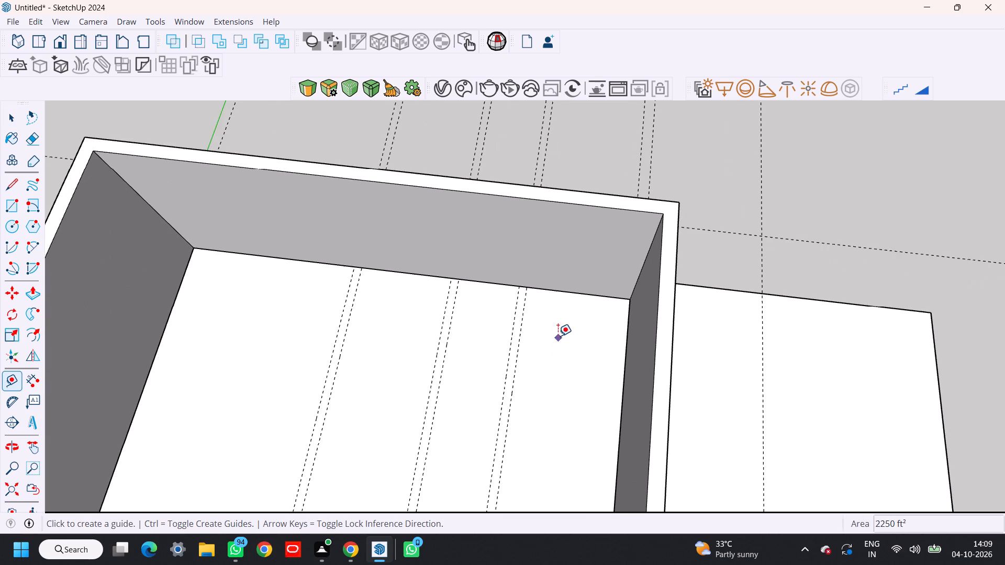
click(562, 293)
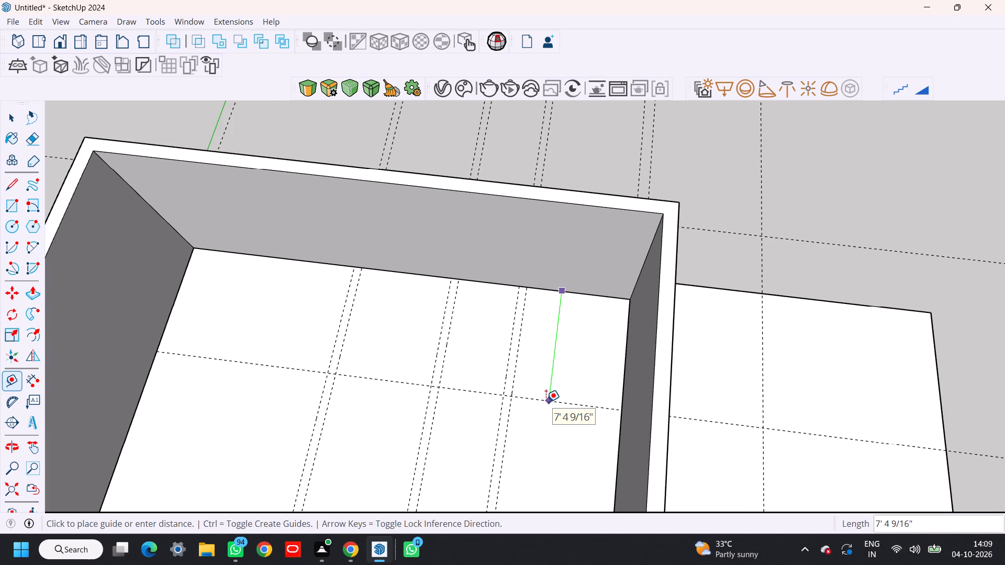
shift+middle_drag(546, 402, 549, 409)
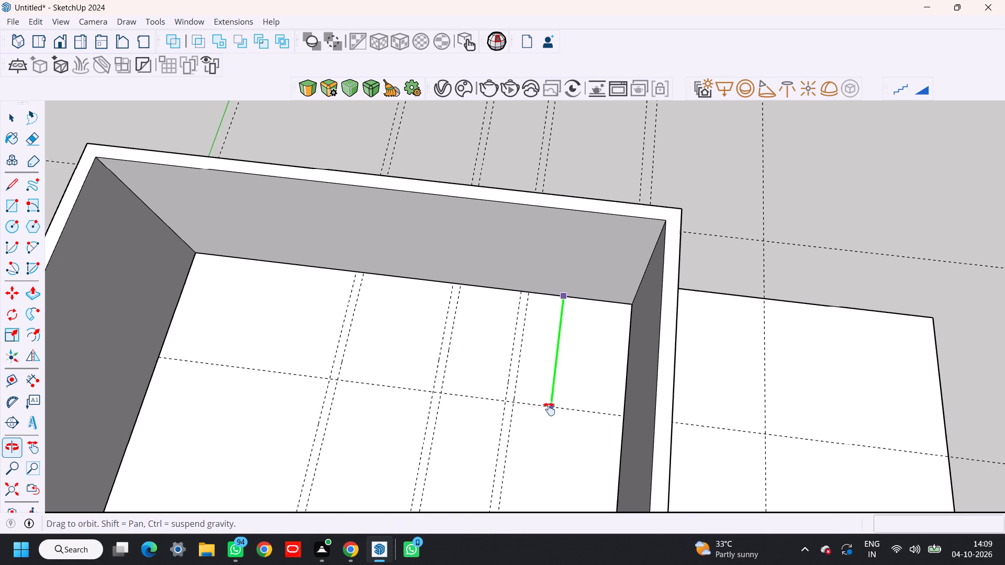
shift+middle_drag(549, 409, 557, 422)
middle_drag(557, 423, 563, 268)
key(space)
Delete the lengthwise partition guides and the guide pair along the far side wall together.
scroll(574, 309, down, 3)
shift+middle_drag(588, 332, 613, 401)
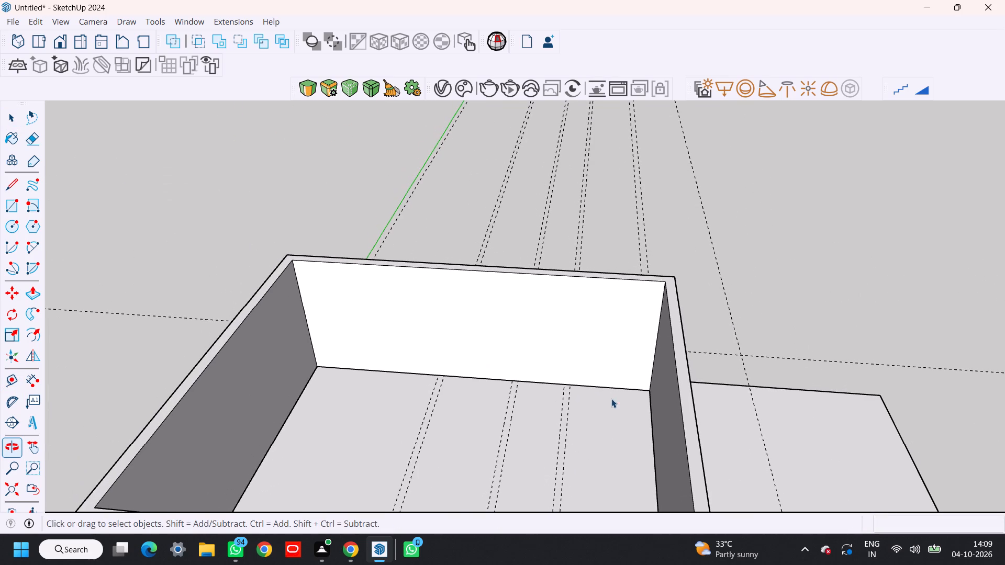
drag(666, 186, 474, 210)
key(Delete)
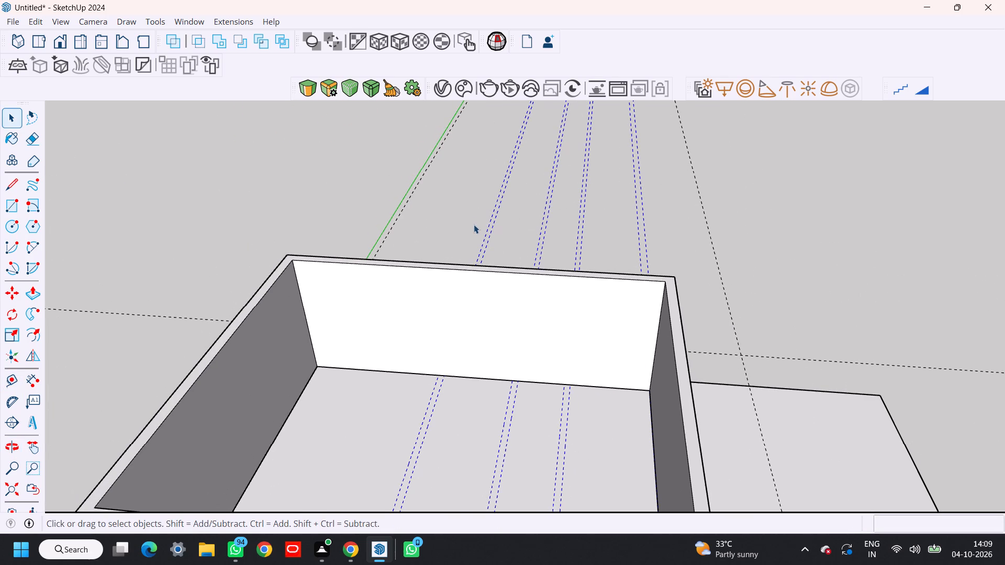
Inside the walls group, place a vertical guide at the front face's midpoint, 15' 4 1/2" from its edge on the blue axis.
shift+middle_drag(528, 377, 529, 210)
middle_drag(534, 364, 501, 245)
shift+middle_drag(507, 251, 511, 341)
middle_drag(505, 357, 454, 347)
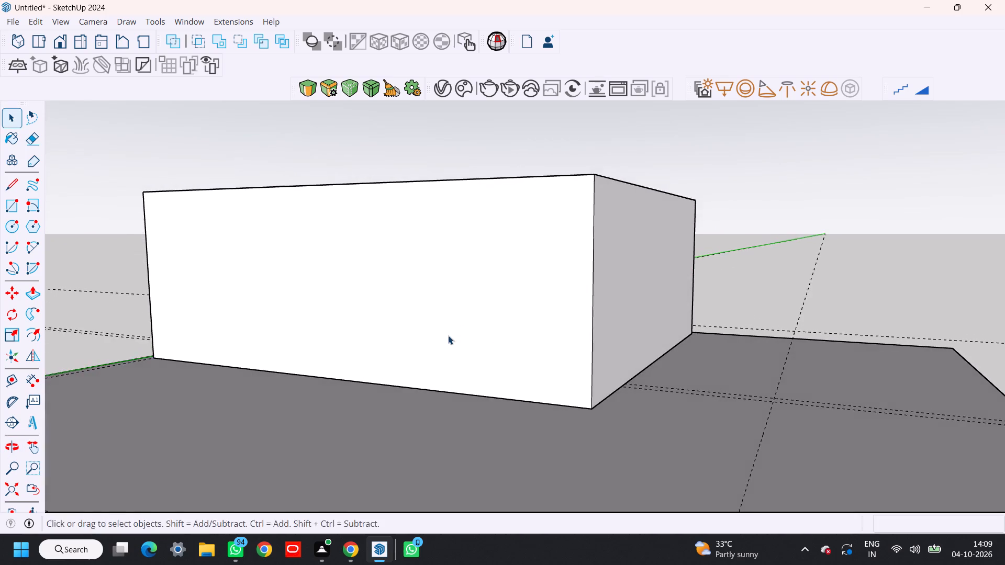
shift+middle_drag(456, 331, 514, 374)
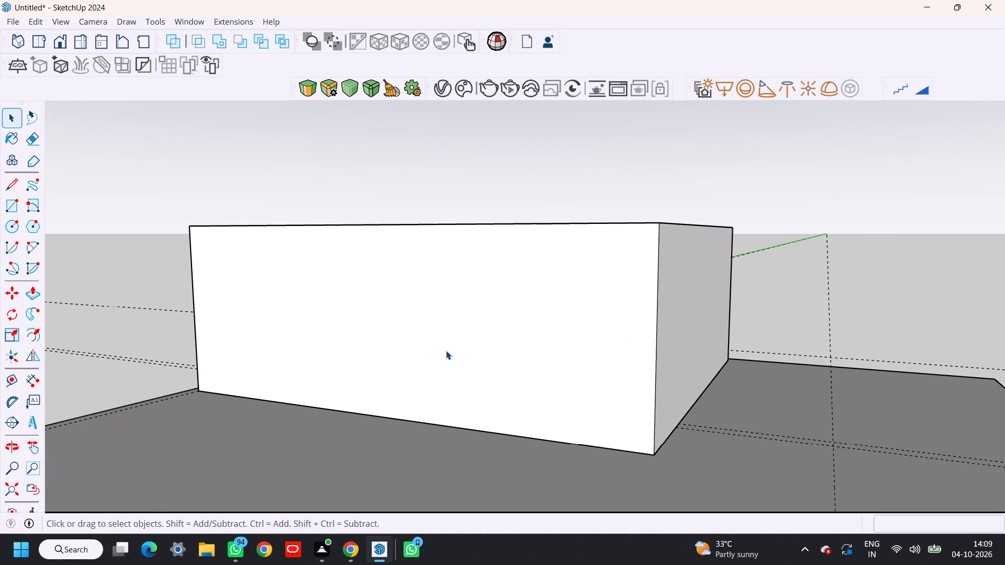
shift+middle_drag(445, 351, 427, 332)
middle_drag(496, 313, 468, 372)
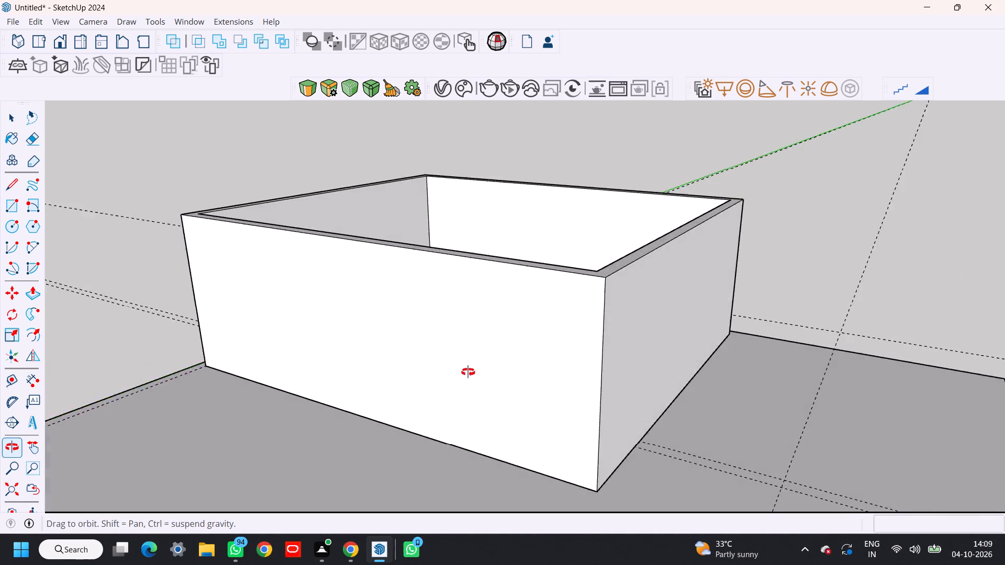
middle_drag(468, 372, 496, 387)
double_click(491, 385)
shift+middle_drag(490, 383, 528, 369)
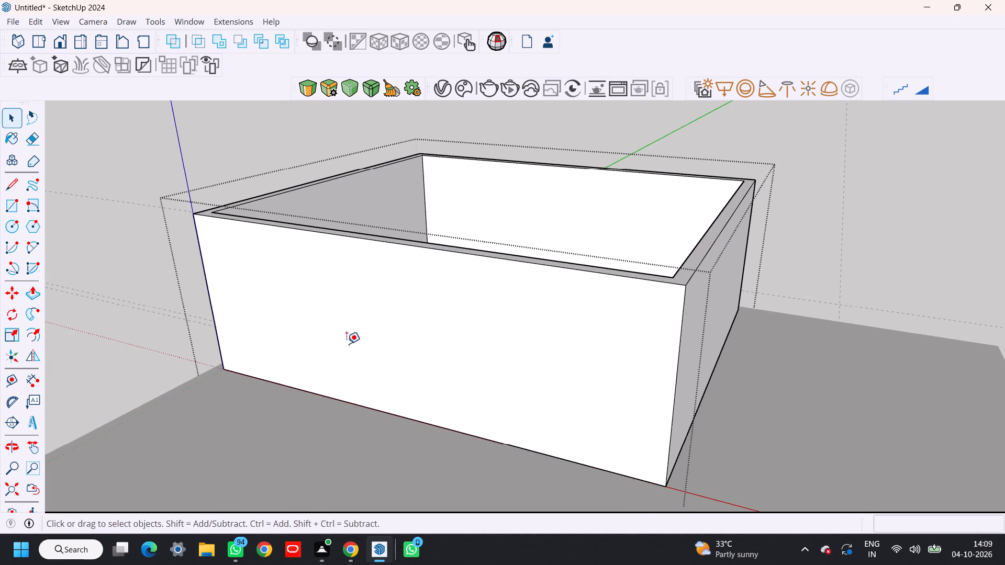
key(t)
scroll(226, 307, up, 1)
click(210, 302)
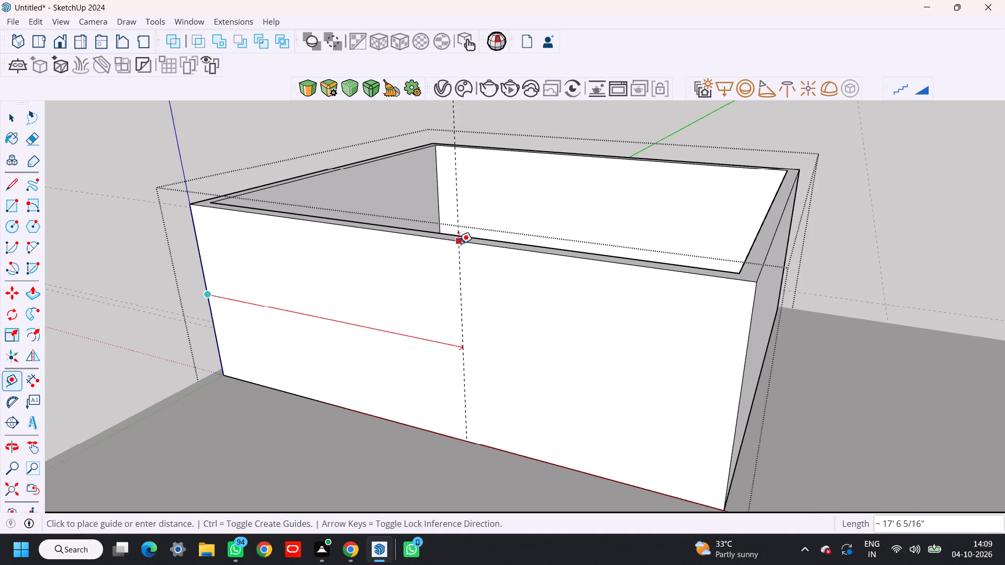
click(418, 238)
Offset a second vertical guide from the midpoint guide along the front face, trying 5' and settling on 2'.
middle_drag(468, 349, 438, 274)
scroll(438, 274, up, 2)
shift+middle_drag(440, 276, 444, 285)
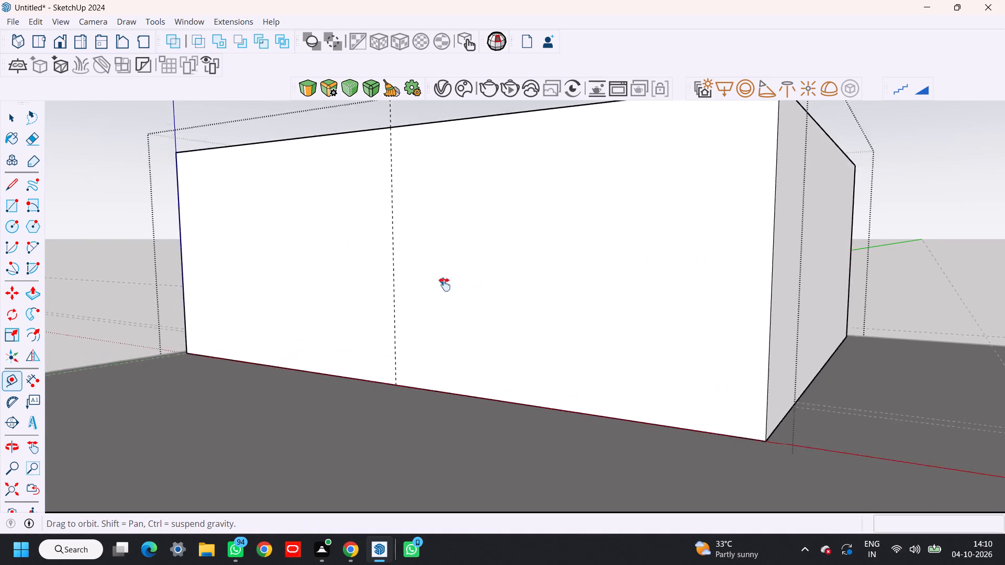
shift+middle_drag(444, 285, 468, 360)
click(414, 322)
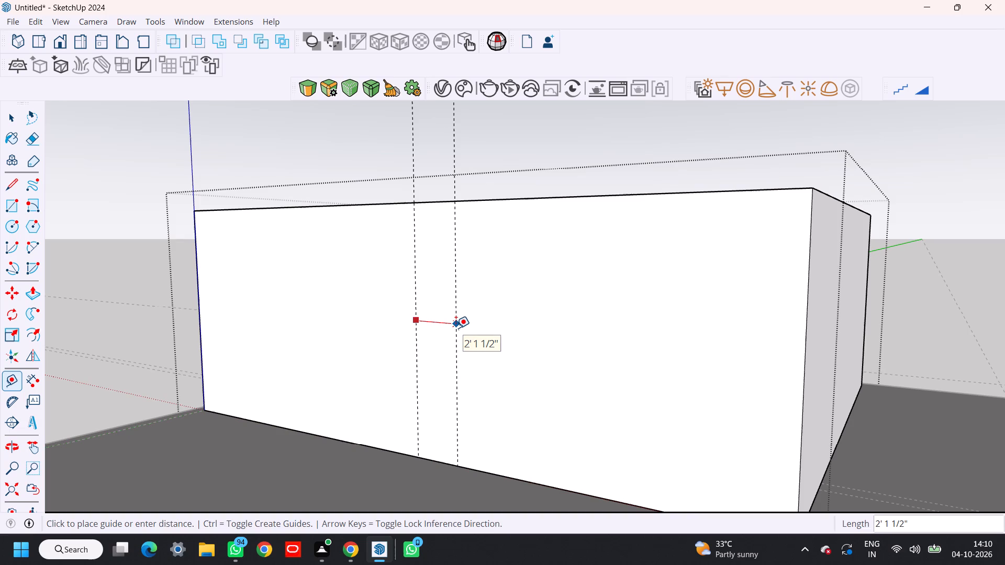
text(5')
key(Return)
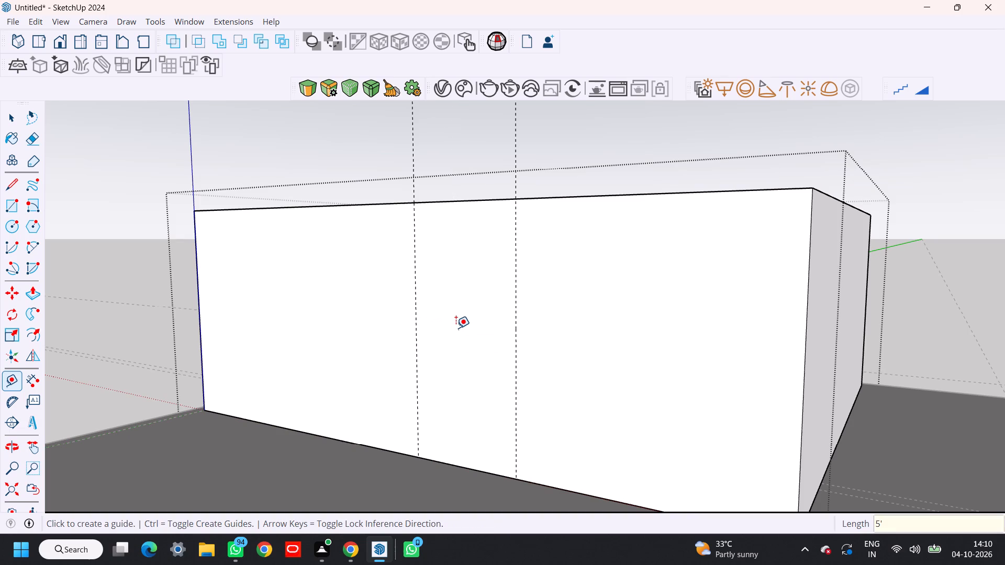
text(2')
key(Return)
key(space)
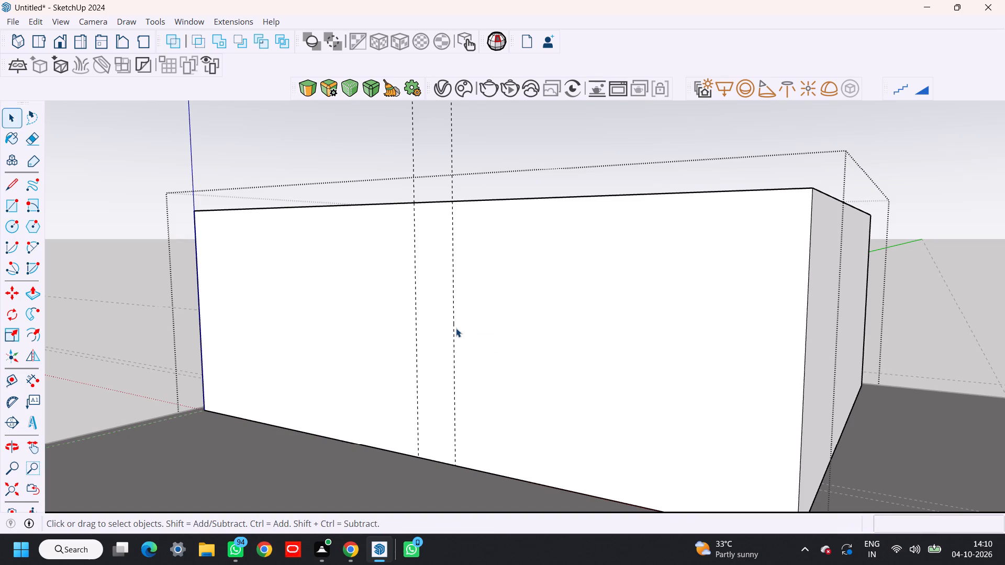
Draw a vertical line along the 2' offset guide from the top to the bottom edge of the front face.
key(l)
click(455, 202)
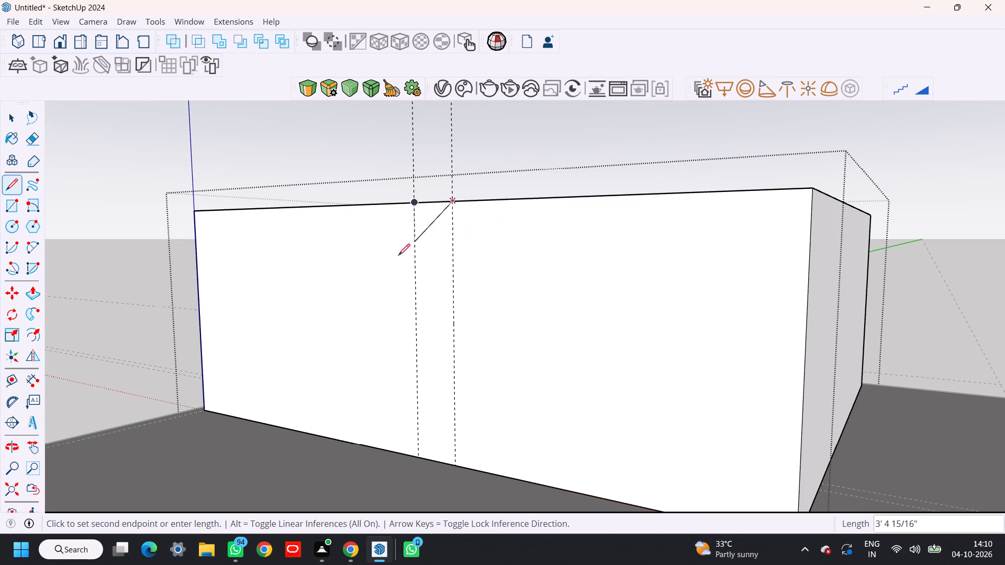
click(457, 468)
key(space)
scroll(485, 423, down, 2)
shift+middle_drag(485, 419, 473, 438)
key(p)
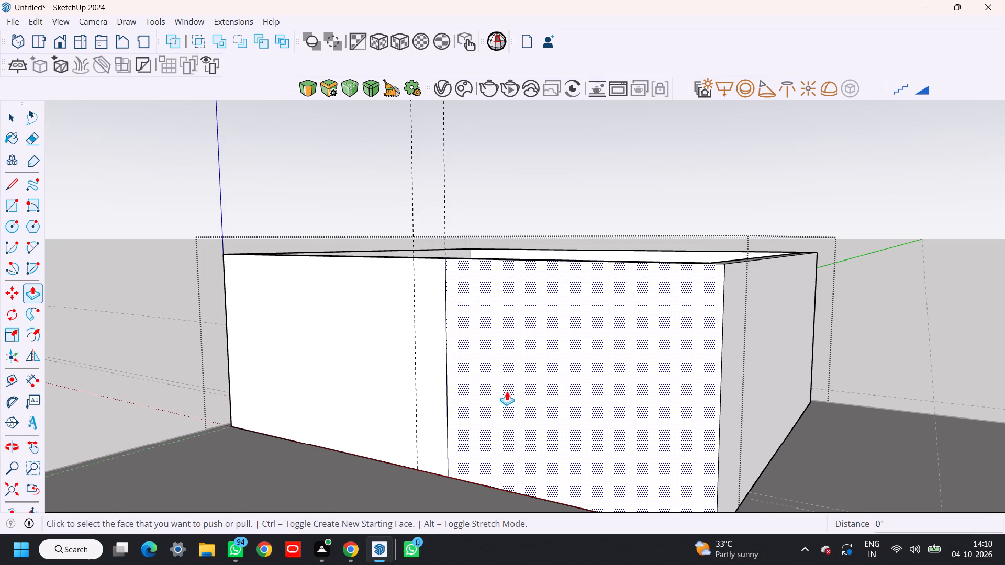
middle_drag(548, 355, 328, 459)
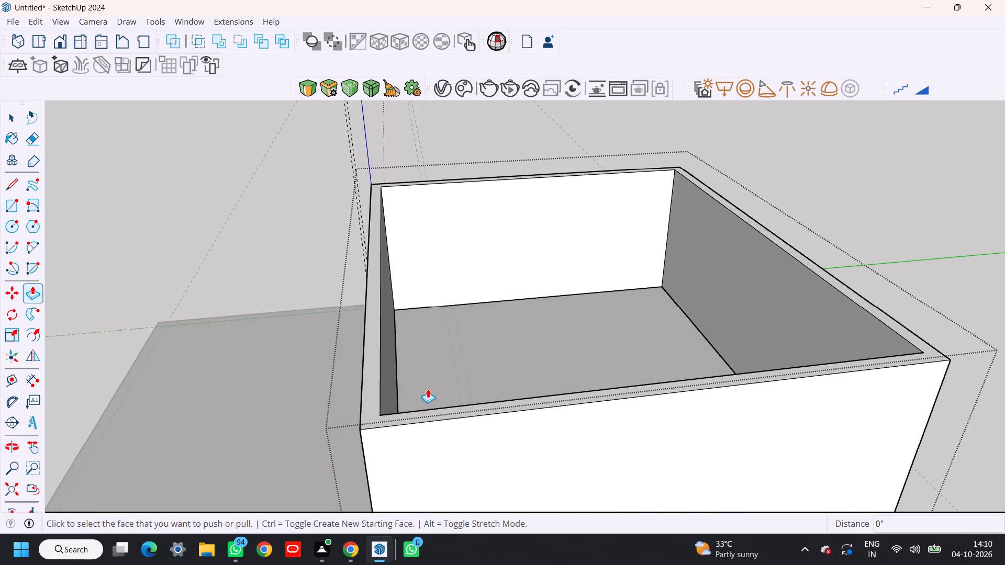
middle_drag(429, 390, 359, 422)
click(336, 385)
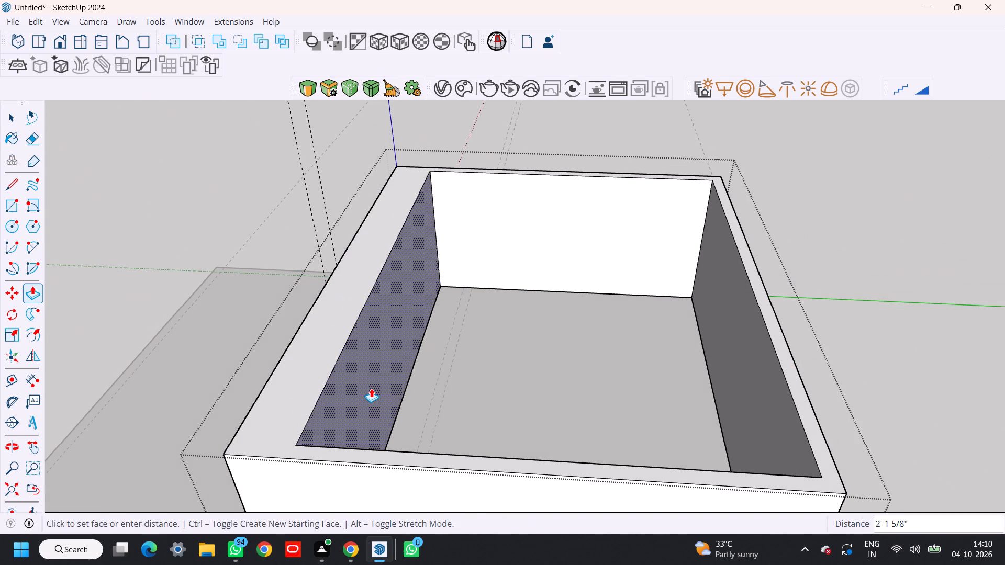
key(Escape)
Place a vertical guide on the front wall's inner face, 9" through the wall thickness from the 2' offset guide.
middle_drag(417, 389, 392, 416)
key(space)
key(t)
scroll(368, 331, up, 4)
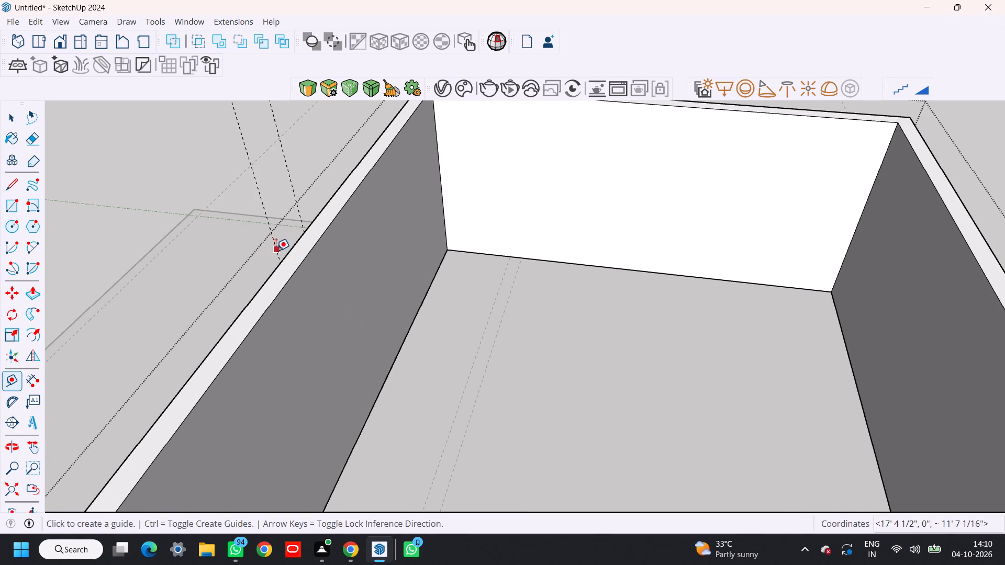
click(276, 251)
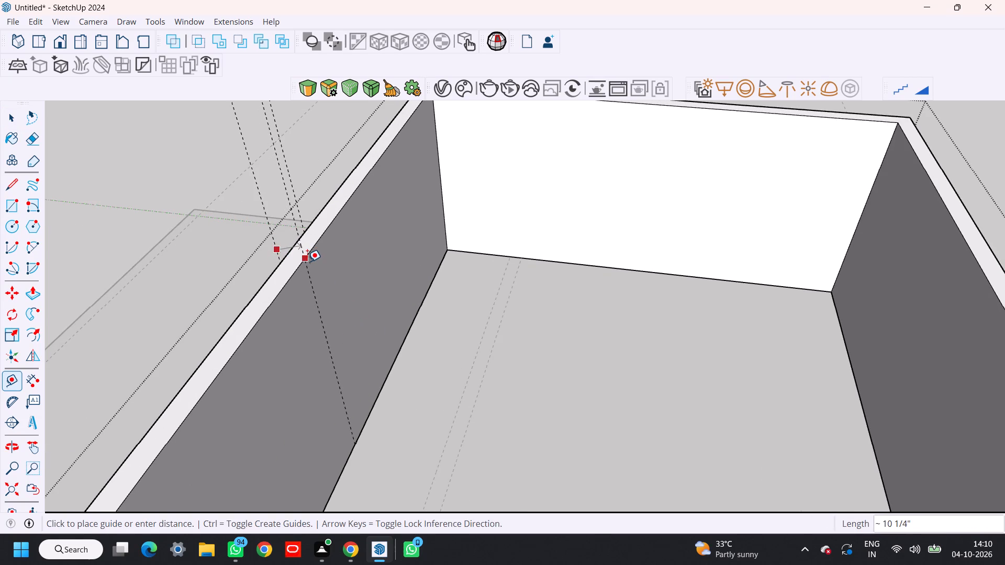
key(Right)
key(Left)
click(299, 266)
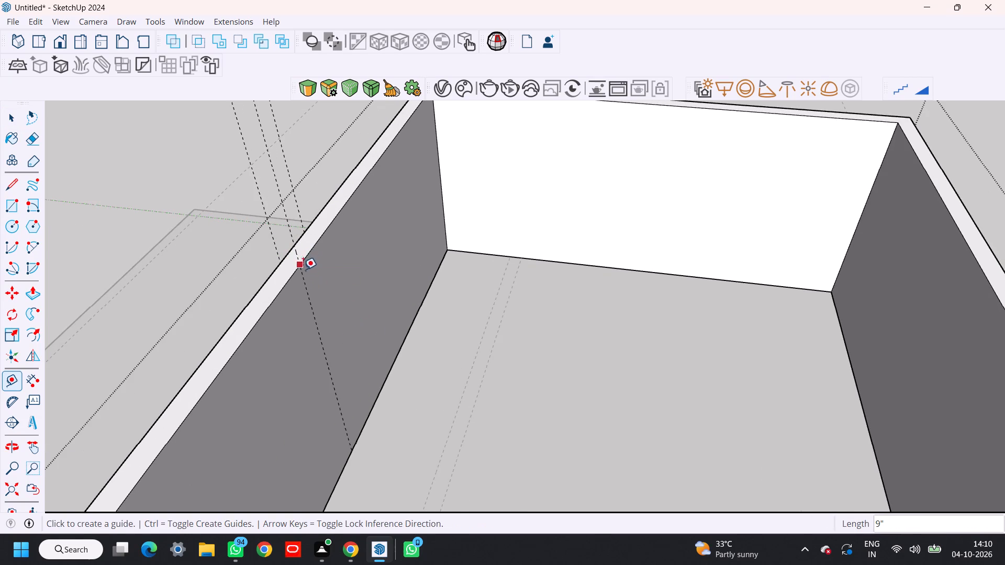
Draw an 11' vertical line down the front wall's inner face along the new guide, from top edge to floor.
key(space)
text(L)
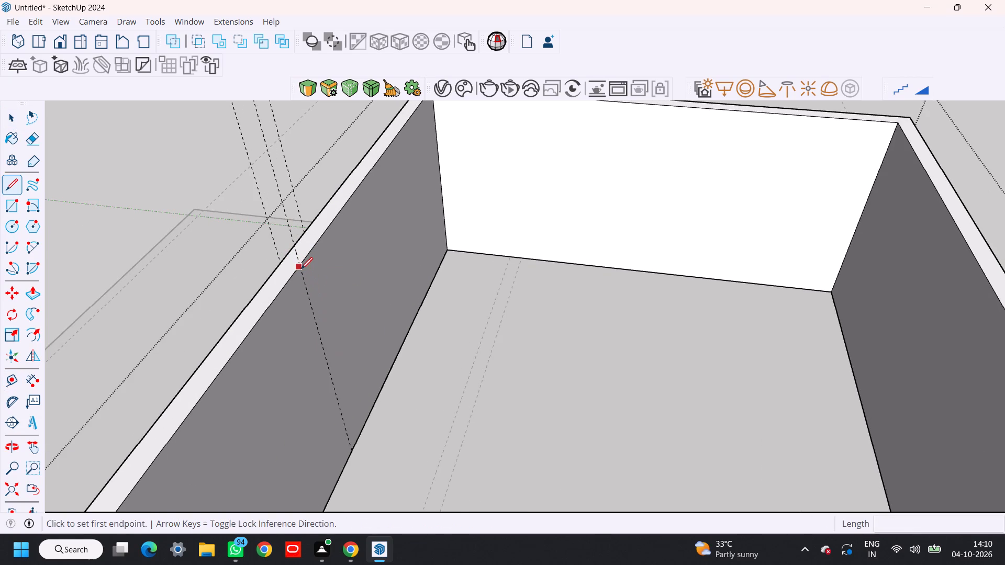
click(301, 263)
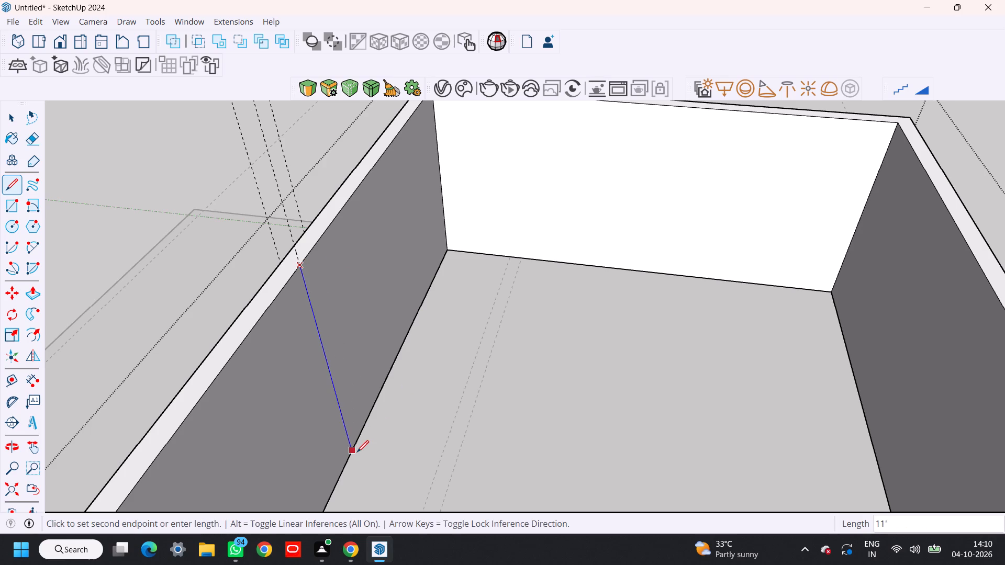
click(357, 452)
key(space)
Push/pull the divided section of the front wall's inner face into the house, trying 5' and settling on 3'.
key(space)
click(299, 427)
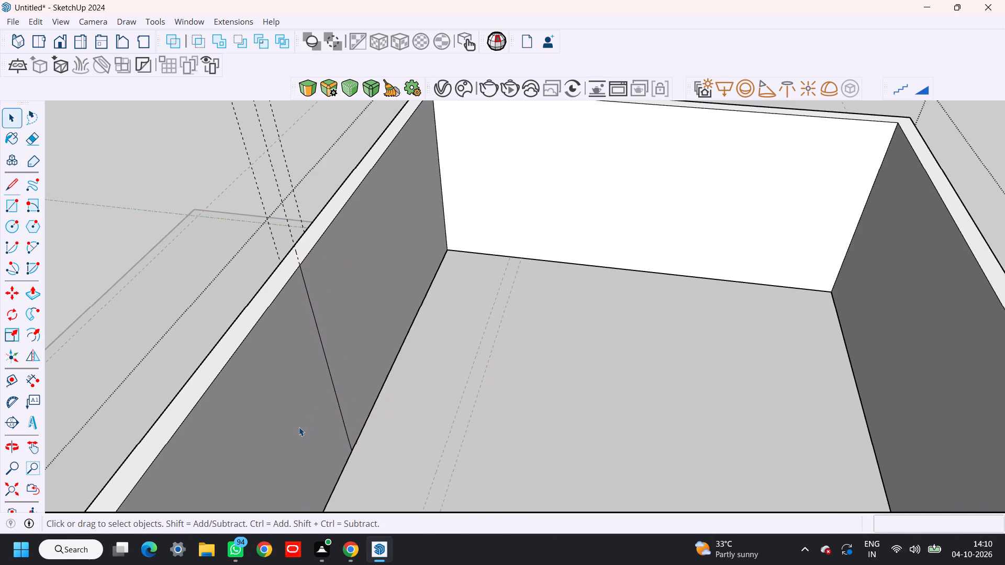
text([P)
click(299, 427)
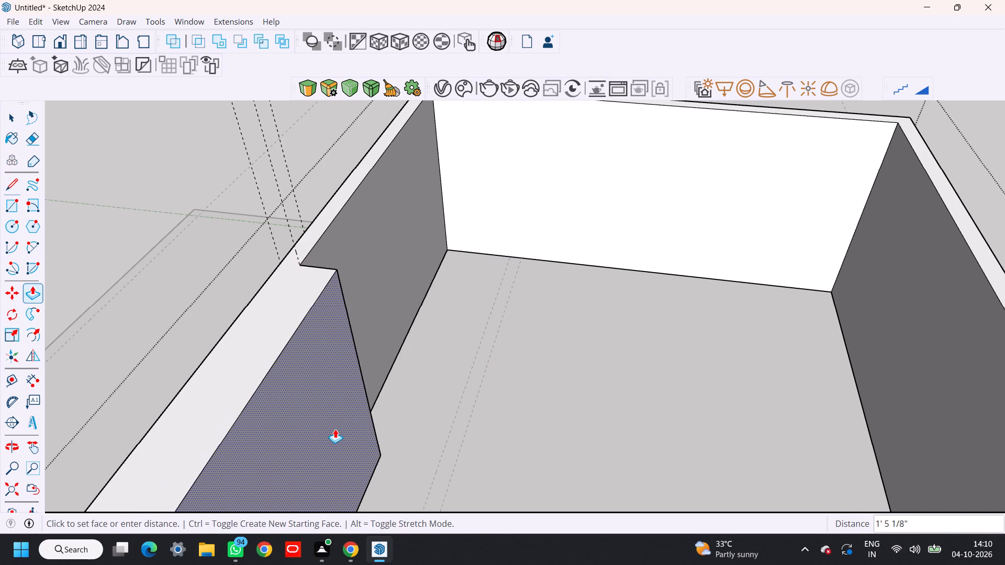
scroll(335, 429, down, 2)
shift+middle_drag(338, 429, 385, 331)
text(5')
key(Return)
middle_drag(357, 361, 667, 222)
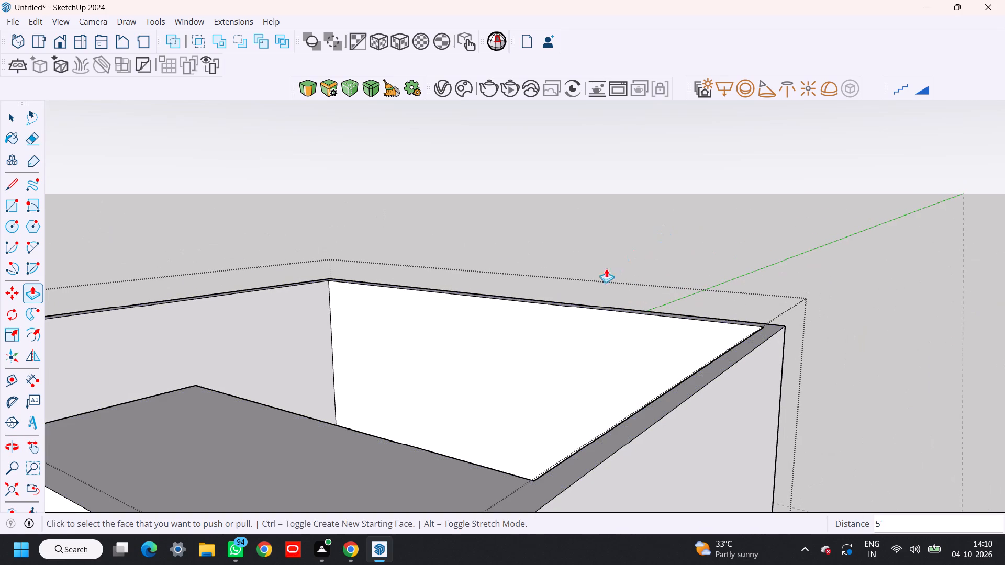
key(3)
key(apostrophe)
key(Return)
Push the matching outer section of the front face inward by 3' to form a recess.
scroll(473, 337, down, 2)
shift+middle_drag(460, 353, 518, 251)
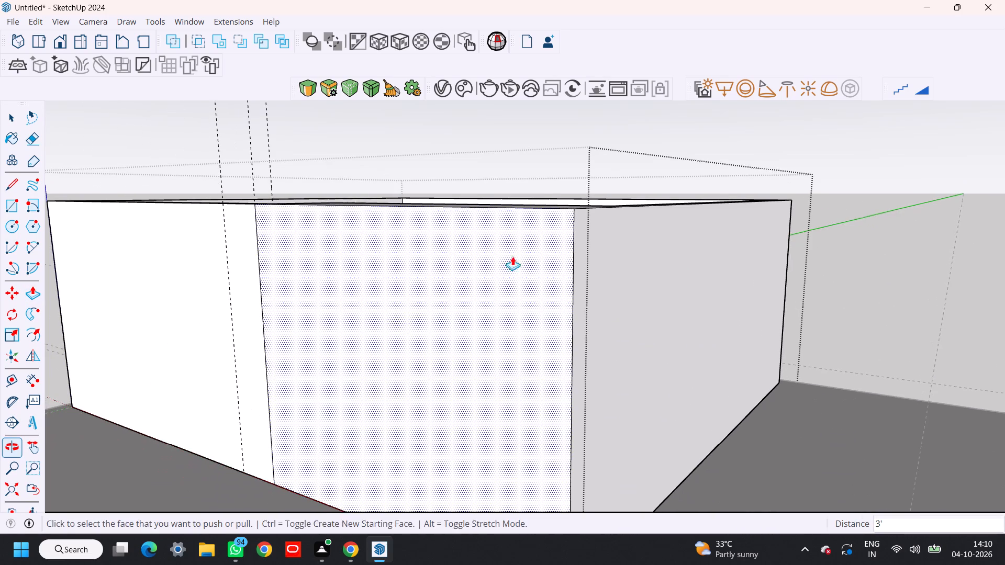
click(394, 315)
text(3')
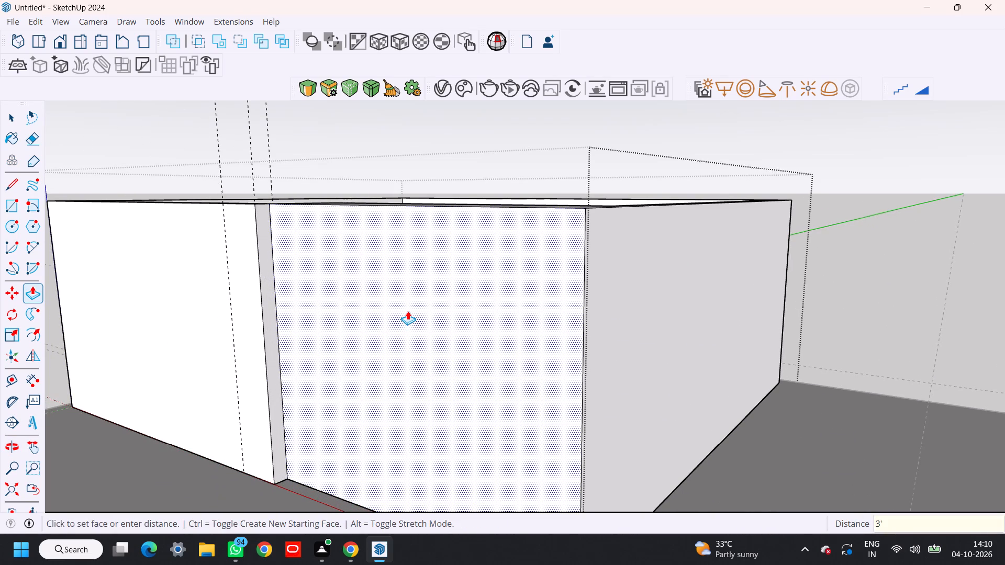
key(Return)
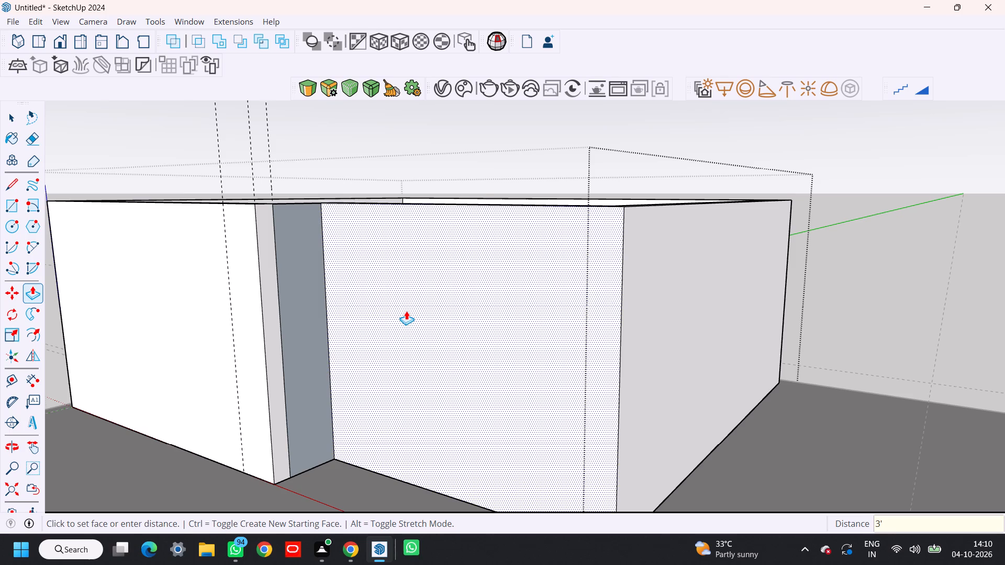
Thicken the recess's return wall by 9" toward the interior and extend the adjoining wall end by the same 9".
shift+middle_drag(405, 315, 383, 229)
shift+middle_drag(389, 235, 455, 306)
middle_drag(454, 299, 449, 287)
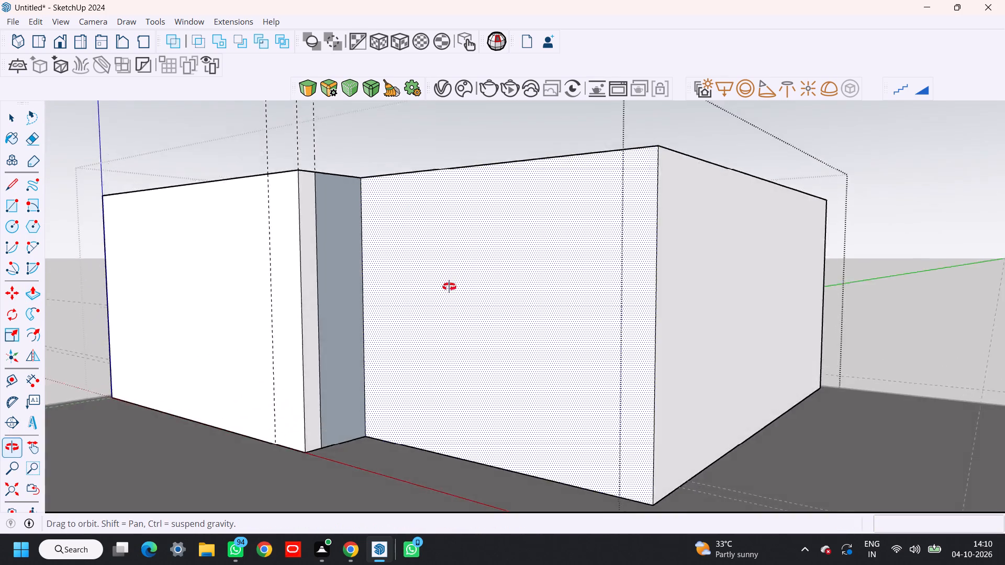
middle_drag(449, 287, 642, 478)
middle_drag(541, 436, 699, 431)
scroll(707, 379, up, 2)
click(750, 346)
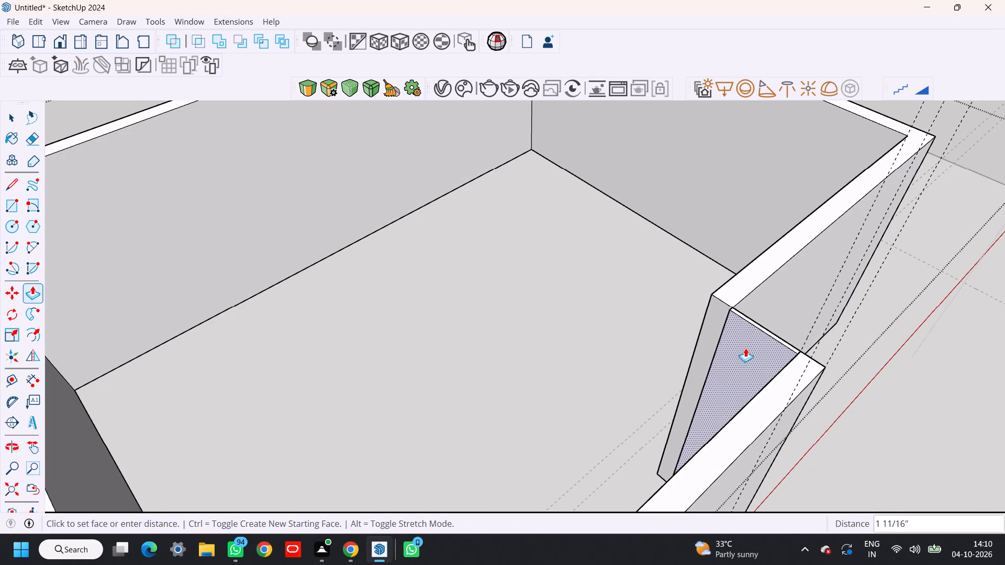
text(9")
key(Return)
double_click(708, 313)
Erase the leftover edges on the wall tops and faces where the return wall joins the front wall sections.
middle_drag(747, 336, 462, 249)
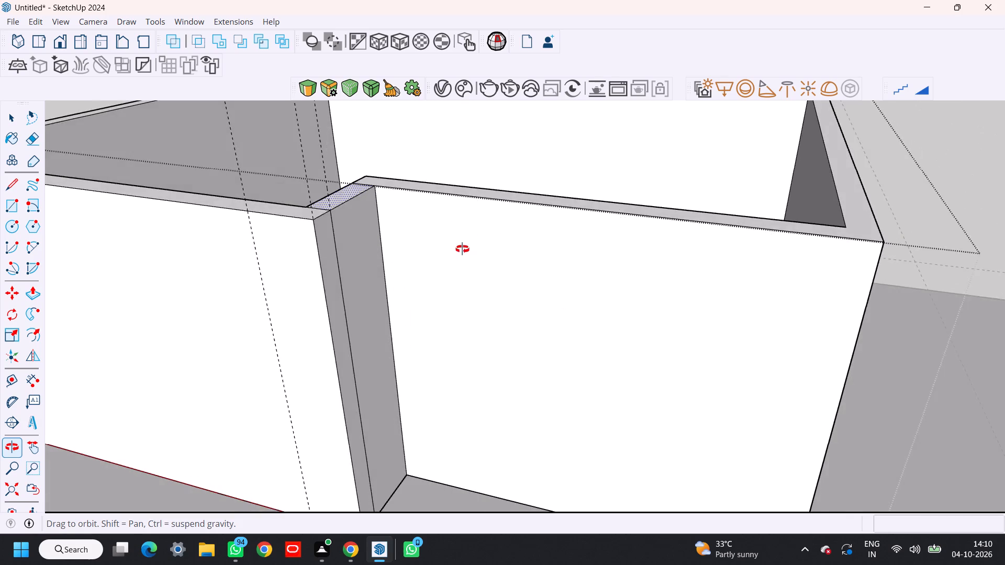
middle_drag(462, 249, 465, 277)
key(space)
key(e)
scroll(410, 240, up, 6)
drag(339, 221, 334, 230)
drag(252, 298, 249, 307)
drag(280, 317, 276, 335)
scroll(291, 337, down, 2)
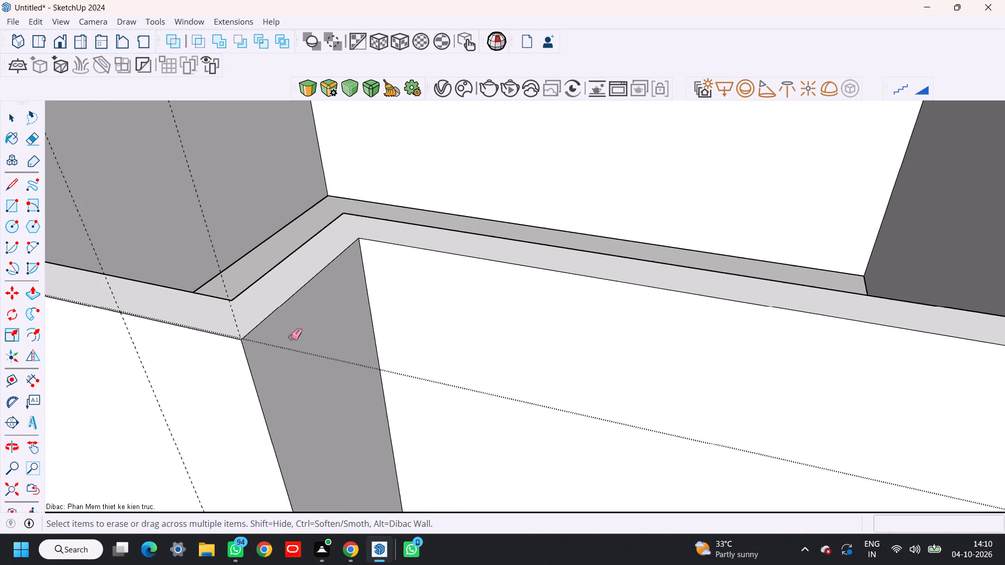
scroll(291, 337, down, 11)
shift+middle_drag(345, 355, 430, 384)
middle_drag(434, 372, 371, 250)
key(space)
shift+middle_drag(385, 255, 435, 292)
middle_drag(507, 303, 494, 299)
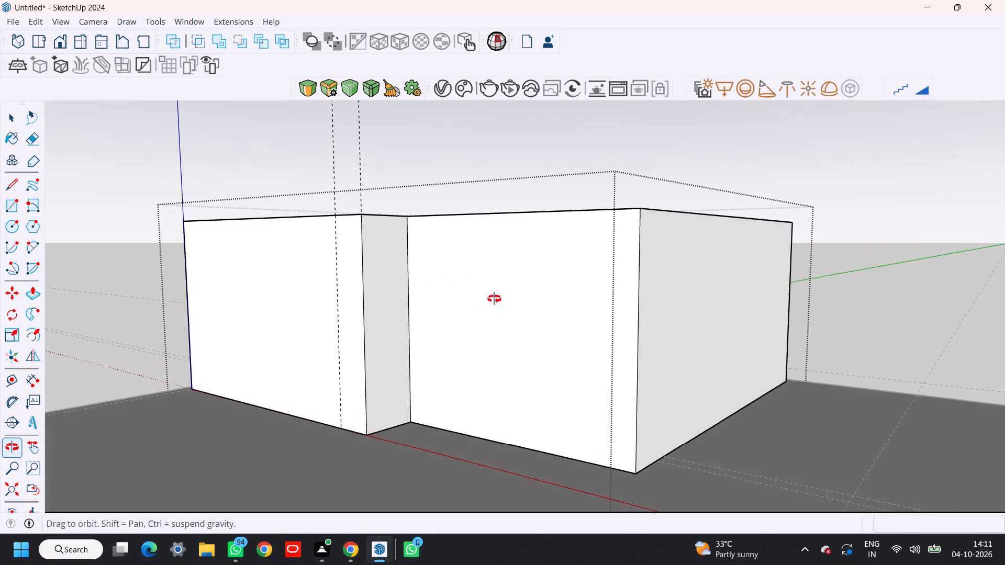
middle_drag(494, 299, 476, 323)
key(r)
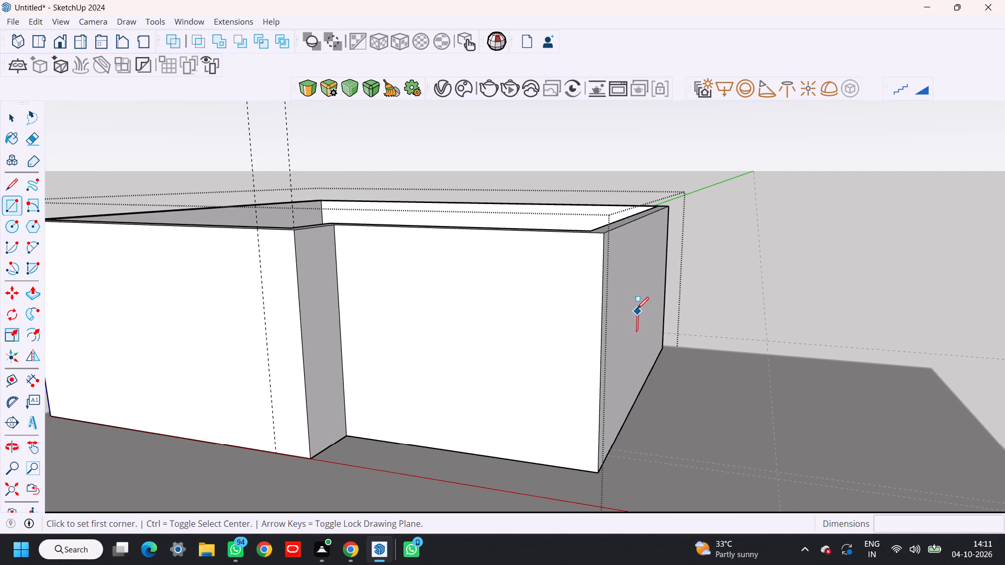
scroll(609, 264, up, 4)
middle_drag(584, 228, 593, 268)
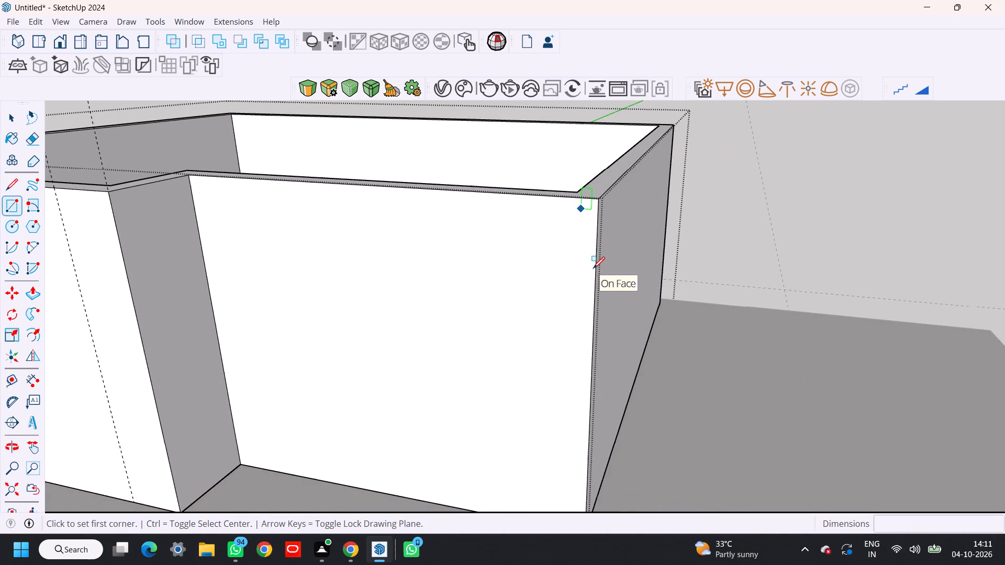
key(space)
Place a vertical guide on the recessed front face, 9" in from its outer corner along the red axis.
shift+middle_drag(544, 288, 504, 256)
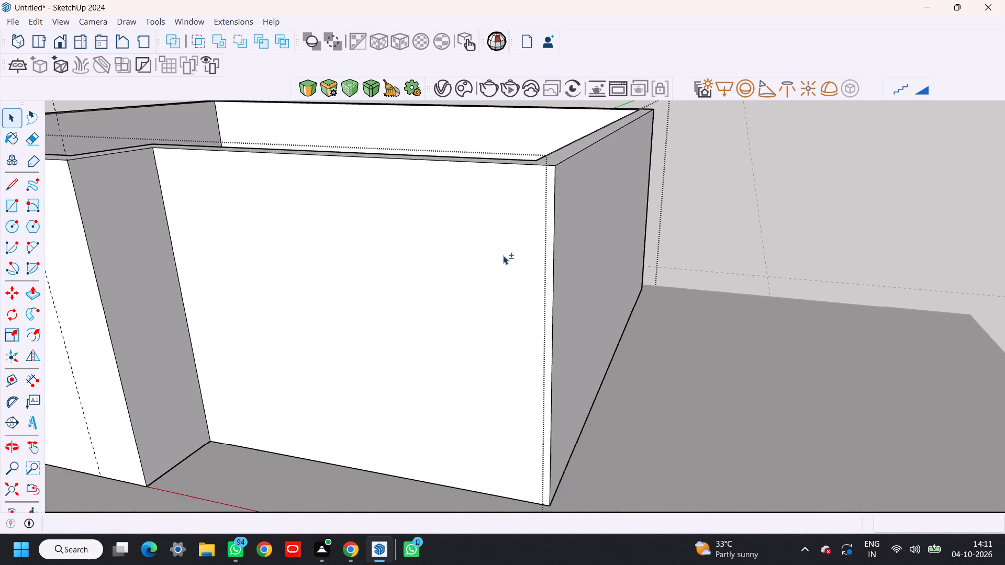
middle_drag(528, 272, 578, 314)
key(t)
scroll(595, 265, up, 4)
click(642, 244)
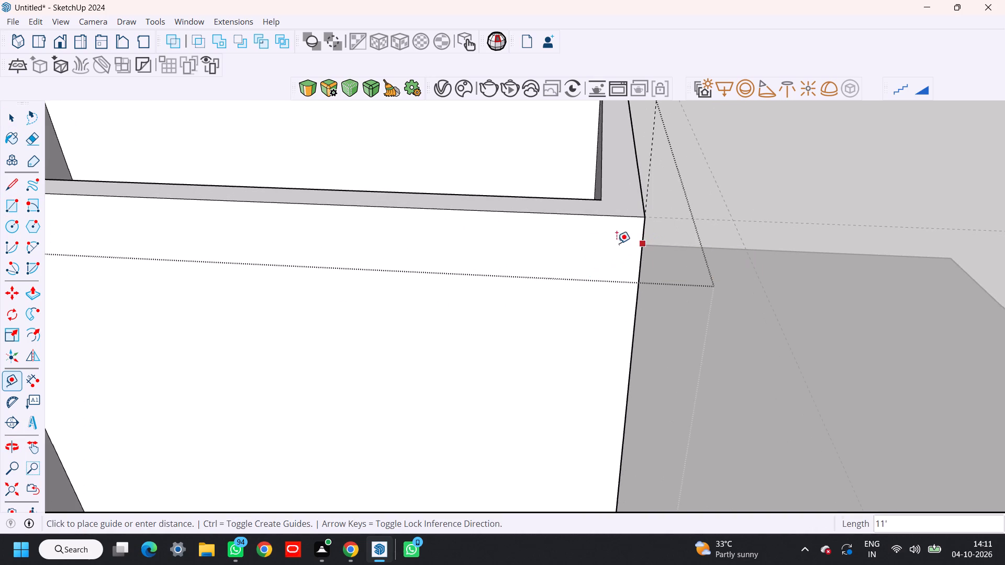
key(Right)
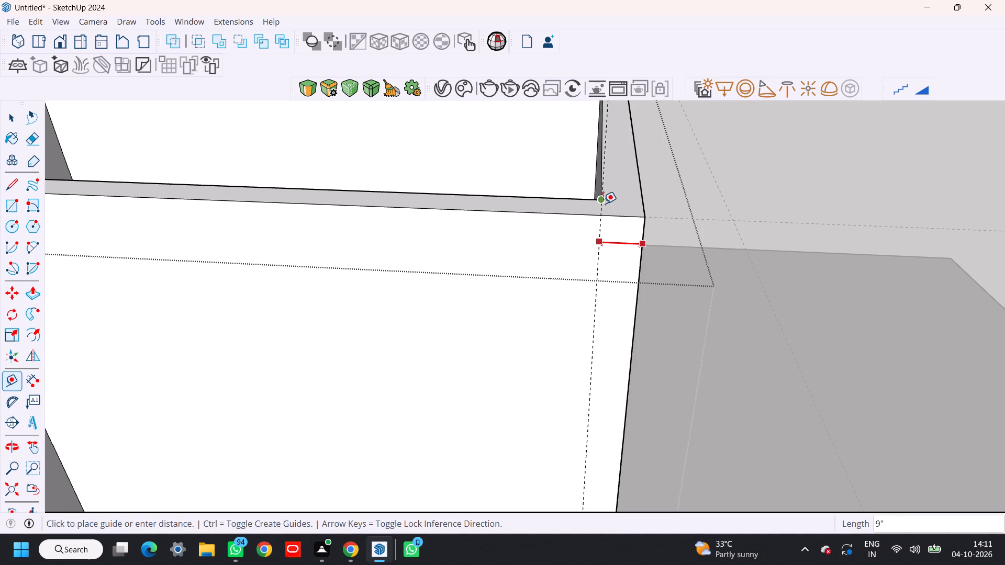
click(603, 201)
middle_drag(607, 276, 498, 225)
key(space)
Draw a 9" by 11' rectangle on the recessed front face, between the guide and the outer corner.
shift+middle_drag(606, 331, 508, 215)
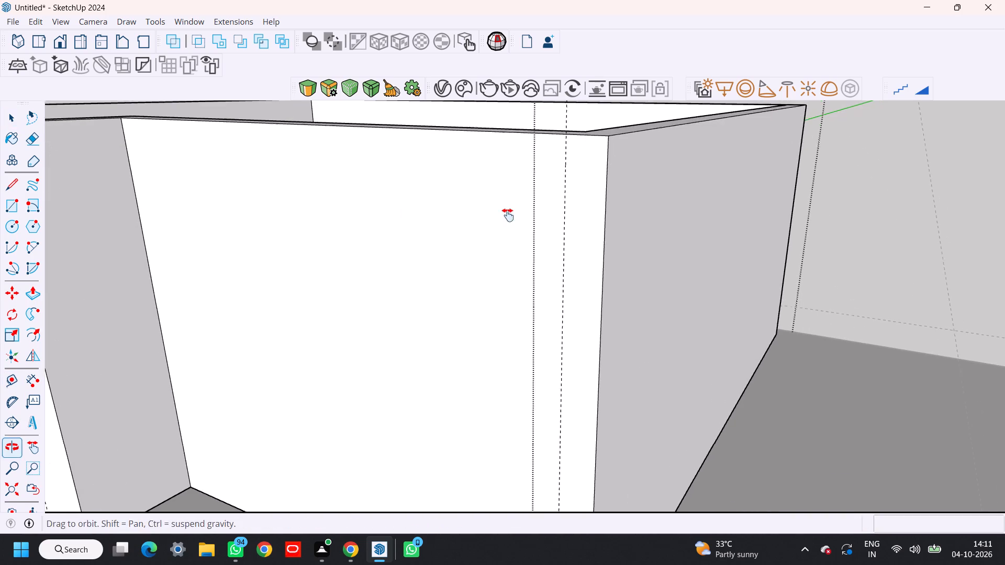
shift+middle_drag(508, 215, 505, 211)
key(r)
click(565, 133)
scroll(586, 254, down, 2)
shift+middle_drag(589, 290, 585, 287)
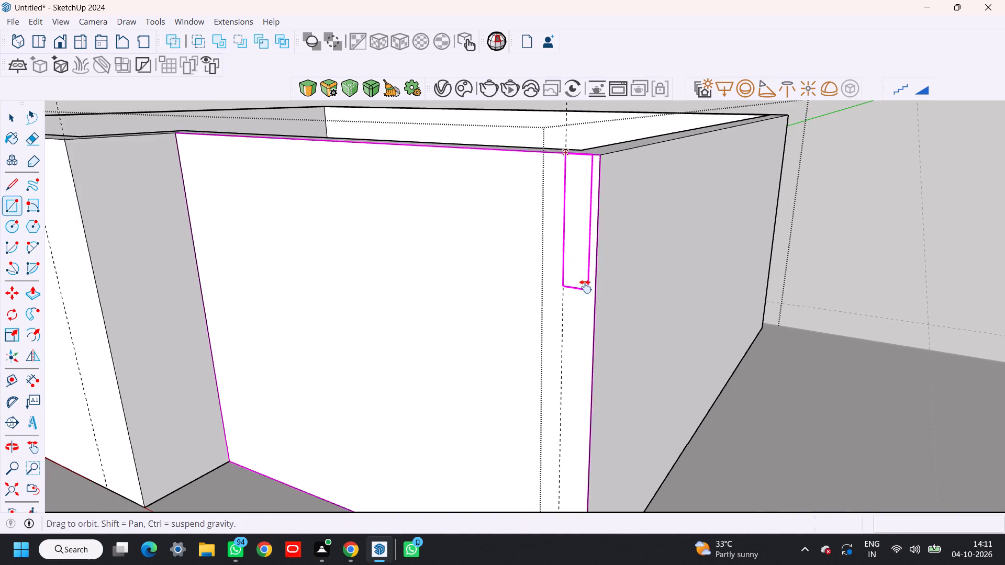
shift+middle_drag(585, 287, 553, 207)
shift+middle_drag(564, 330, 567, 213)
click(559, 427)
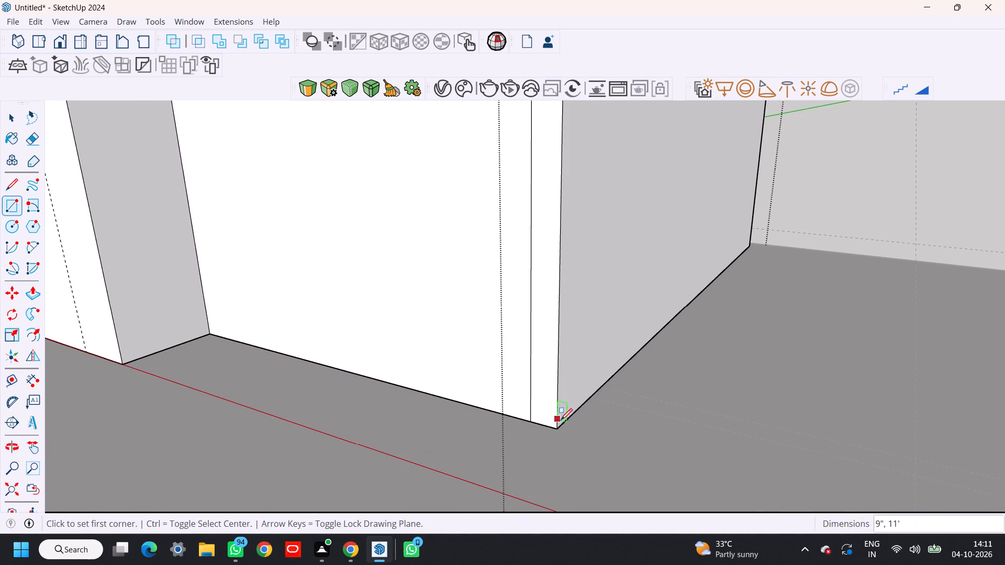
key(space)
Push/pull the 9" strip forward until it is flush with the unrecessed part of the front face.
key(p)
click(552, 354)
scroll(521, 383, down, 4)
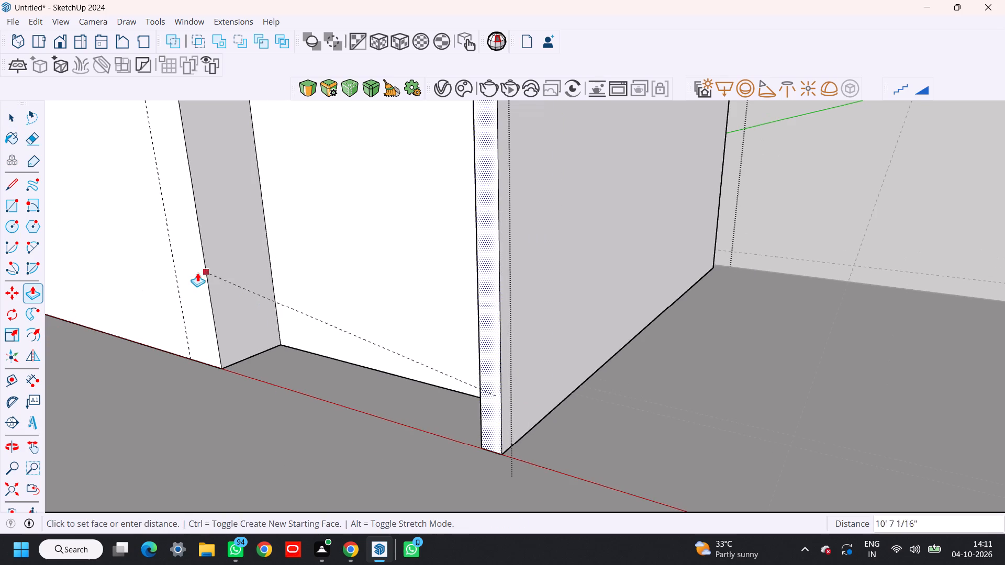
click(202, 269)
key(space)
Examine the recessed front and the extended side wall from outside.
scroll(358, 309, down, 2)
shift+middle_drag(411, 325, 446, 378)
middle_drag(466, 387, 449, 327)
shift+middle_drag(463, 335, 471, 336)
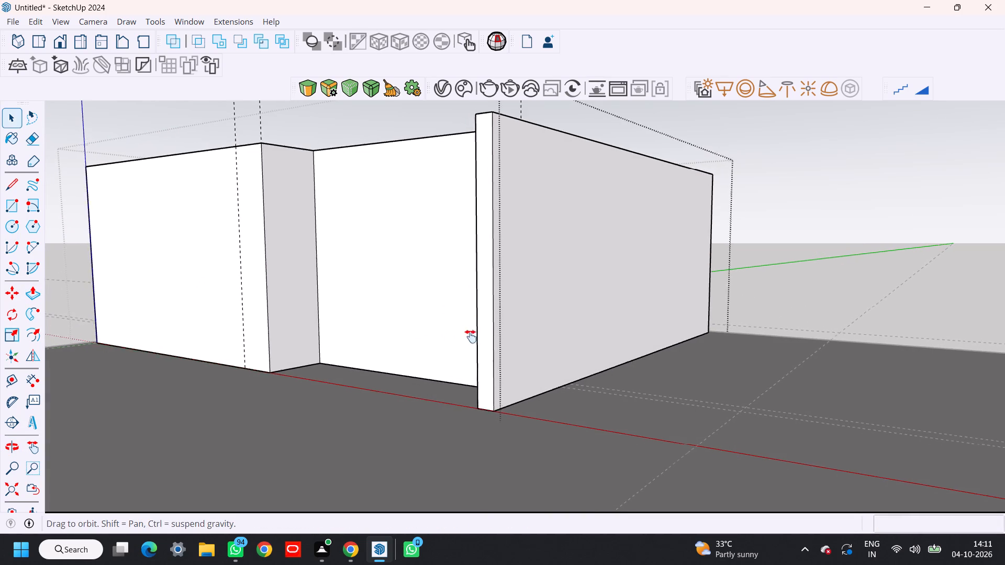
shift+middle_drag(471, 336, 585, 330)
middle_drag(596, 393, 611, 402)
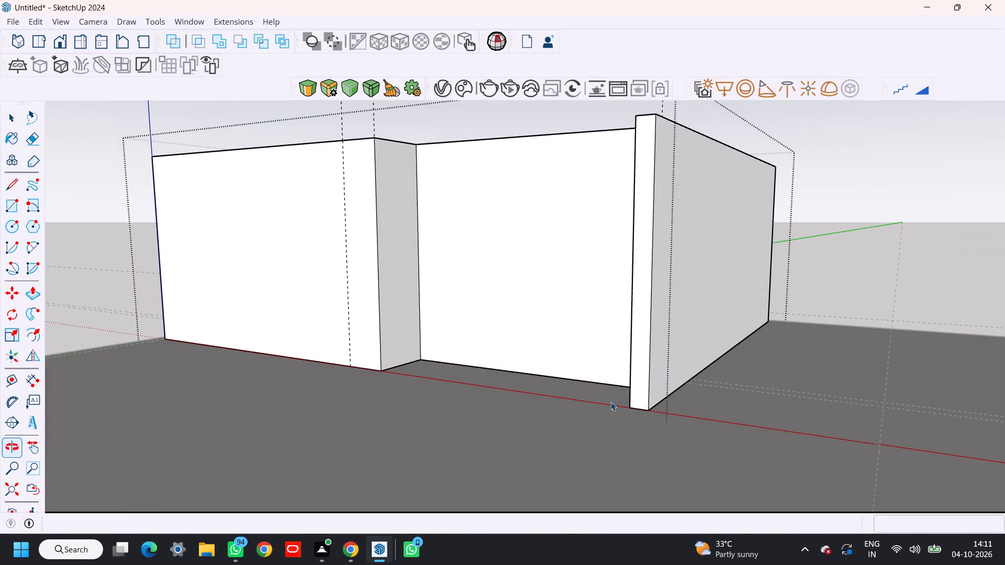
shift+middle_drag(629, 377, 588, 389)
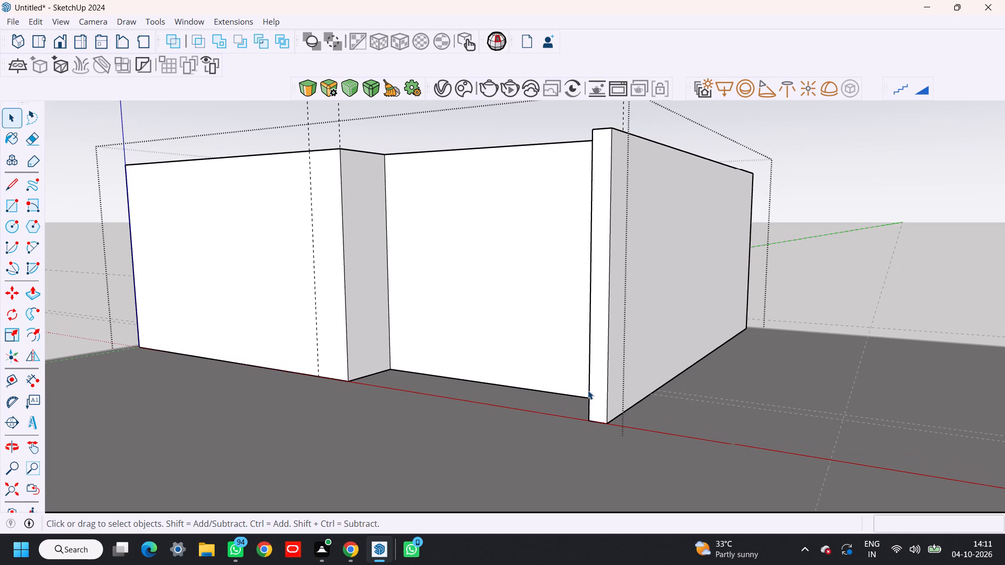
scroll(588, 390, down, 2)
Leave the walls group and move the whole group up 1' along the blue axis.
key(space)
click(103, 242)
click(343, 274)
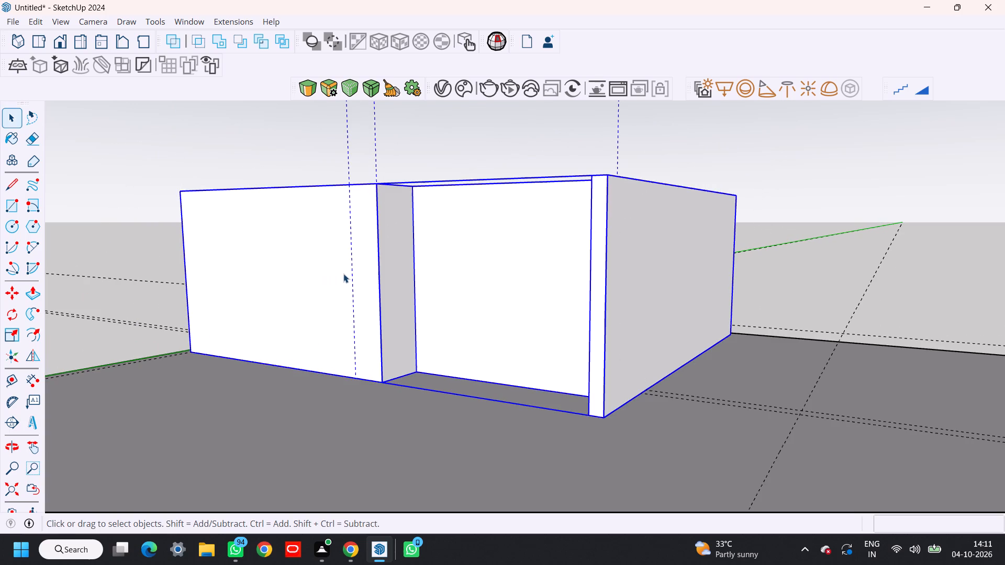
key(m)
click(191, 354)
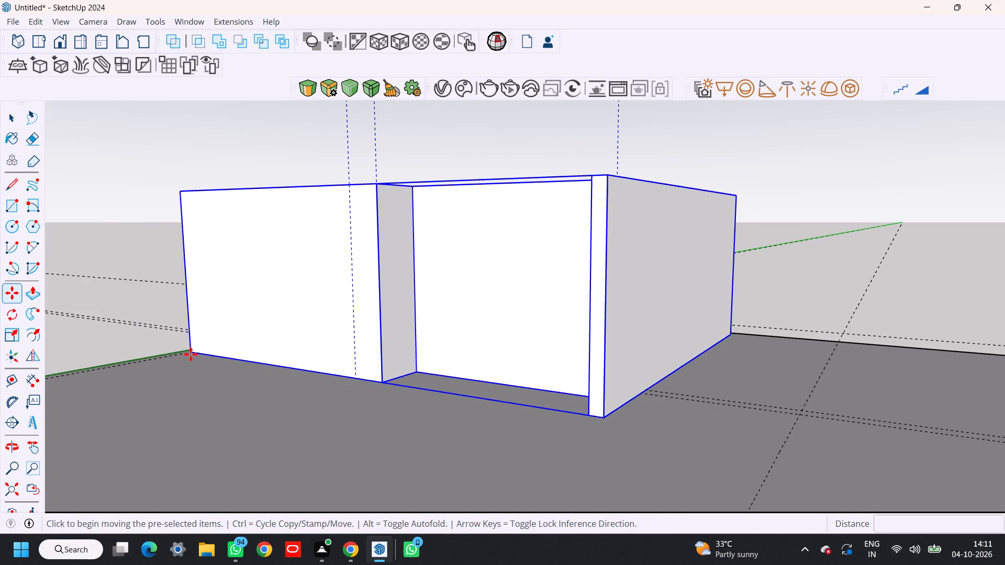
key(Up)
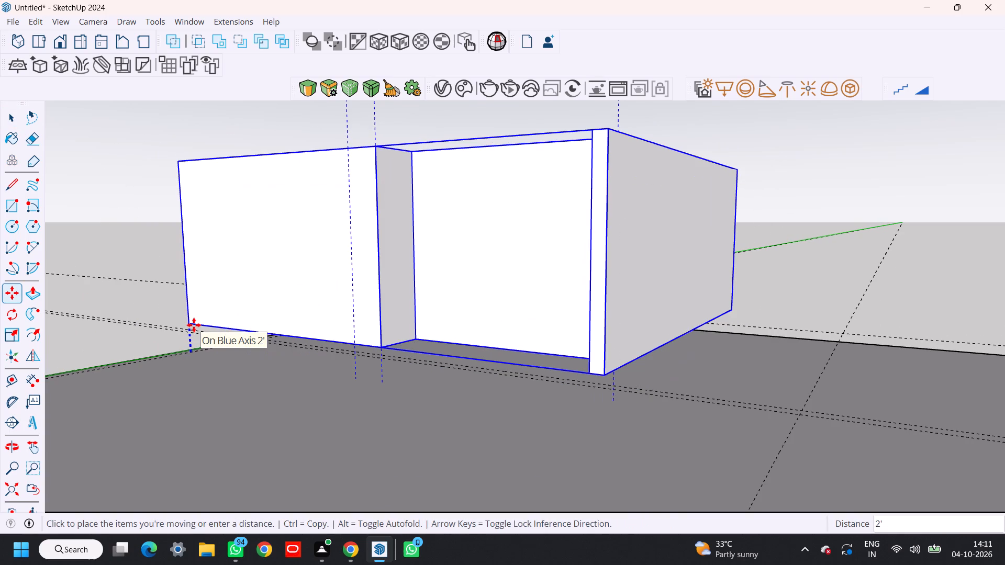
text(1')
key(Return)
key(space)
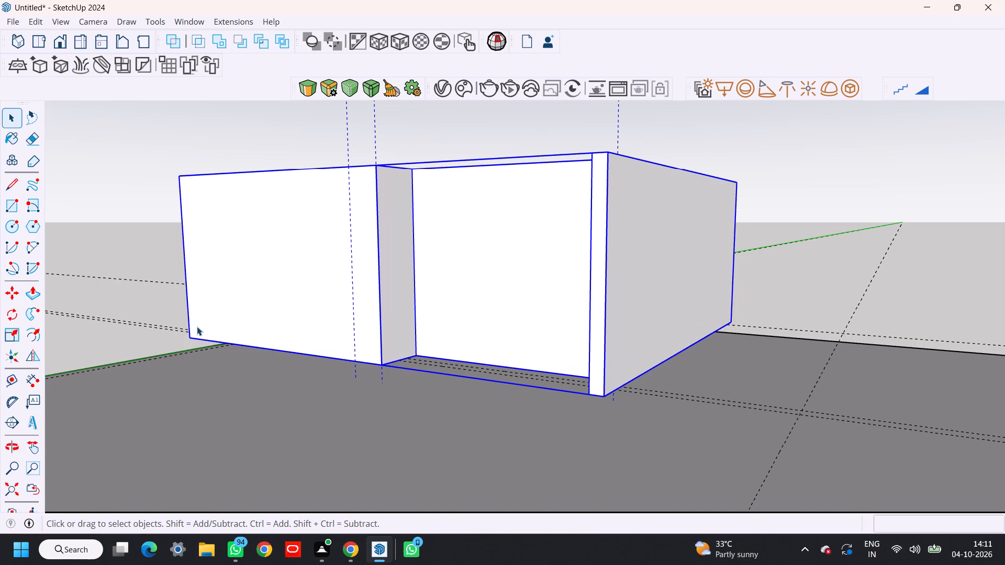
scroll(305, 347, down, 2)
shift+middle_drag(393, 367, 374, 399)
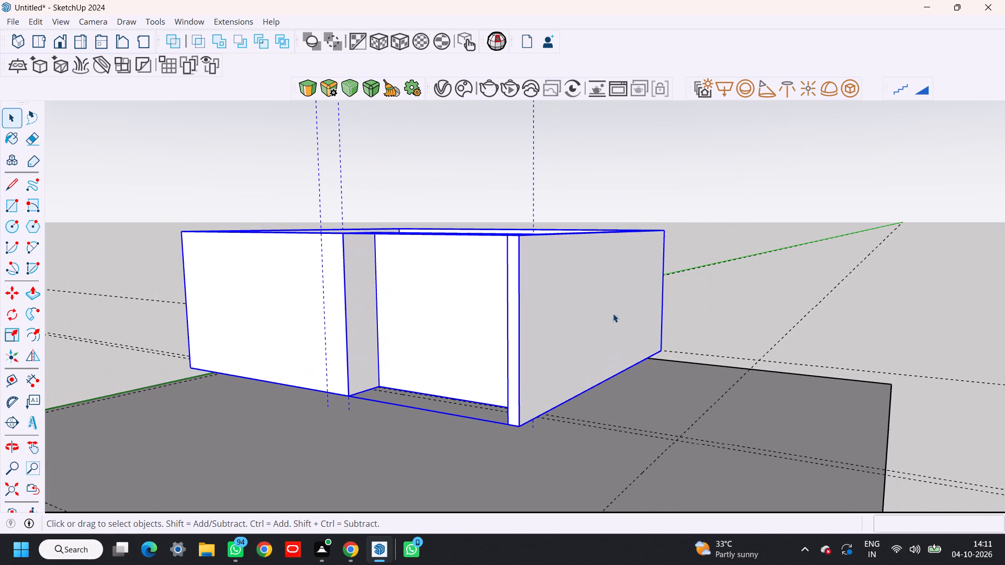
click(717, 293)
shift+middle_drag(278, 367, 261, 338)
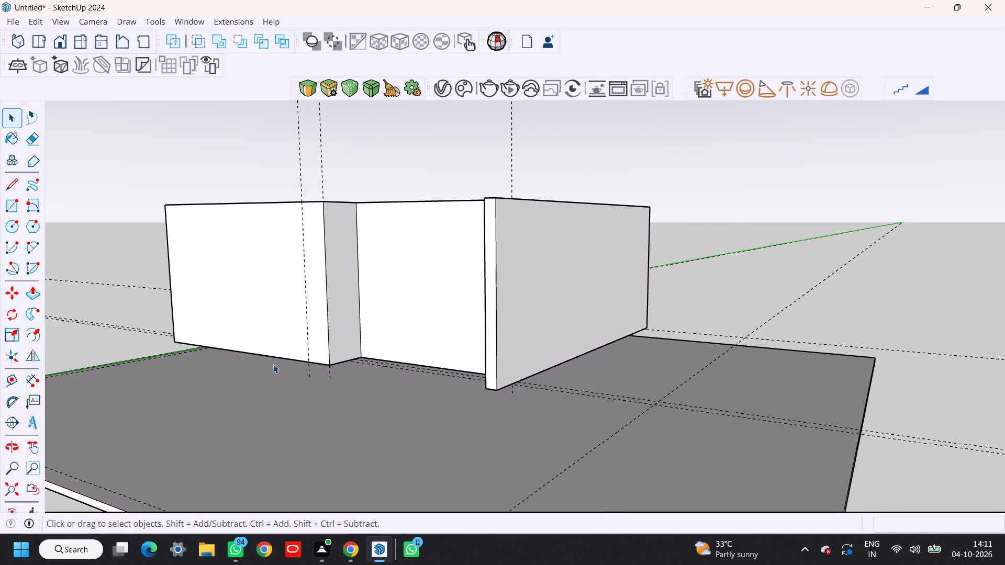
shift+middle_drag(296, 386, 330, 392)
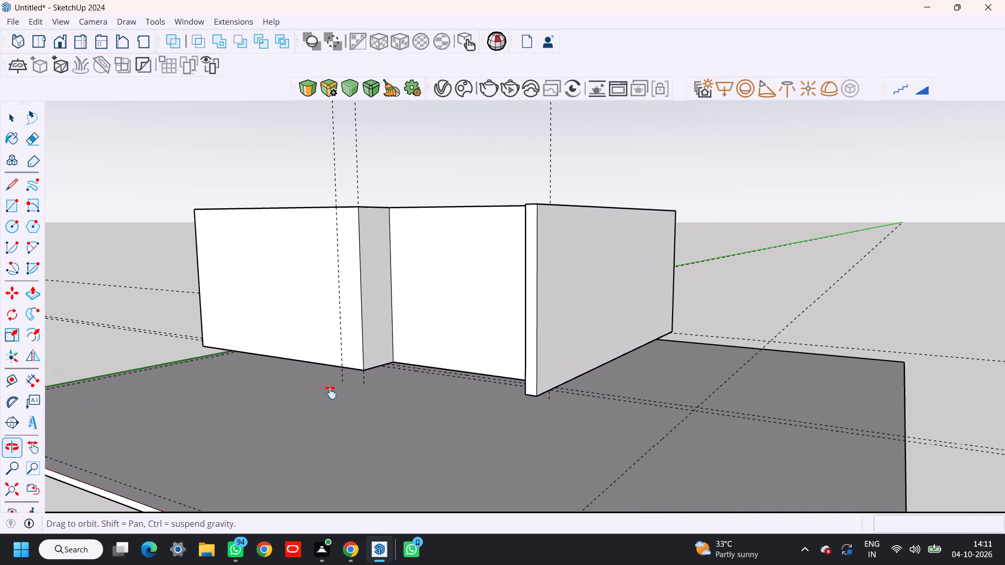
Draw a rectangle across the walls' underside, from one front bottom corner to the diagonally opposite rear bottom corner.
shift+middle_drag(330, 392, 307, 438)
middle_drag(327, 459, 542, 411)
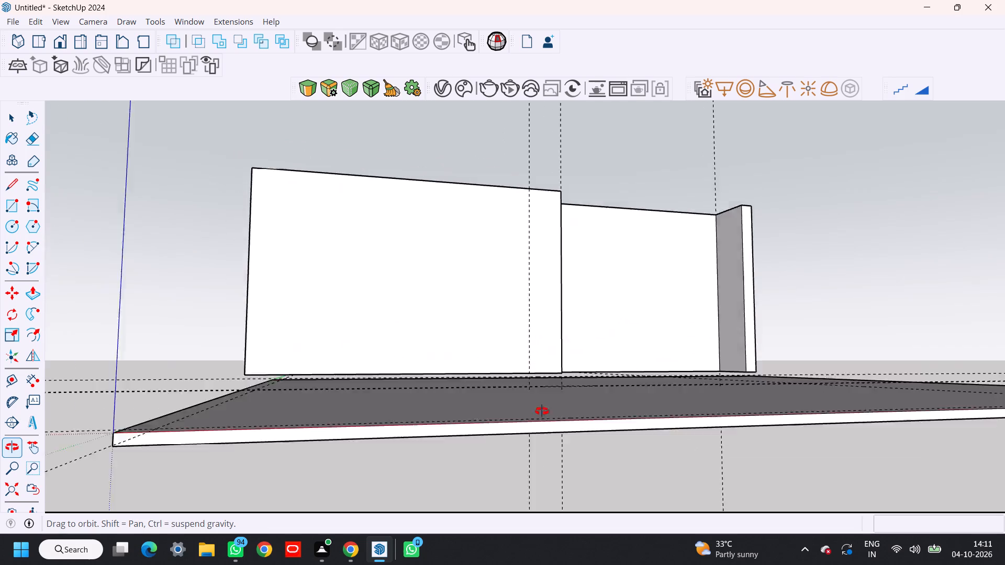
middle_drag(542, 411, 572, 436)
key(r)
click(306, 436)
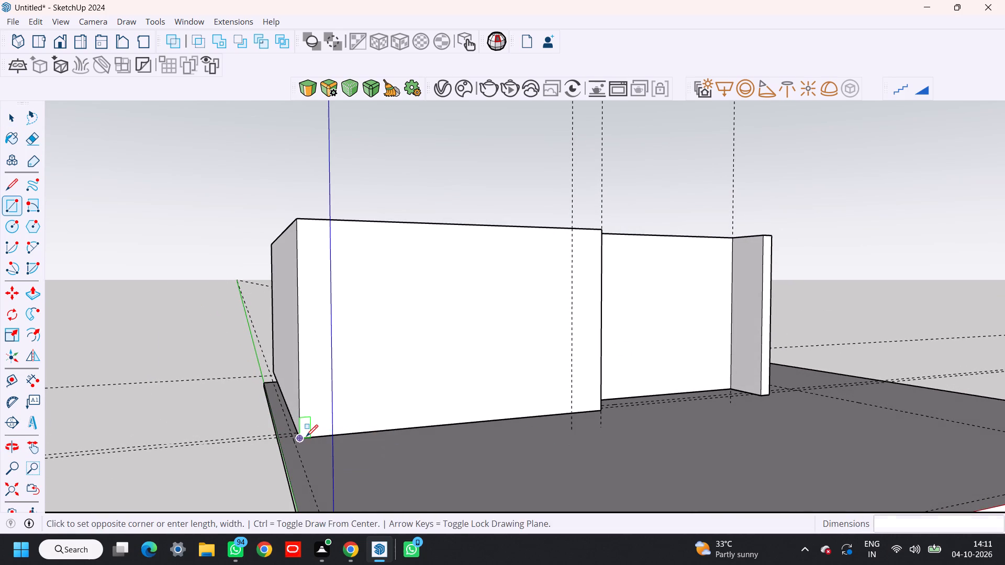
middle_drag(660, 375, 287, 400)
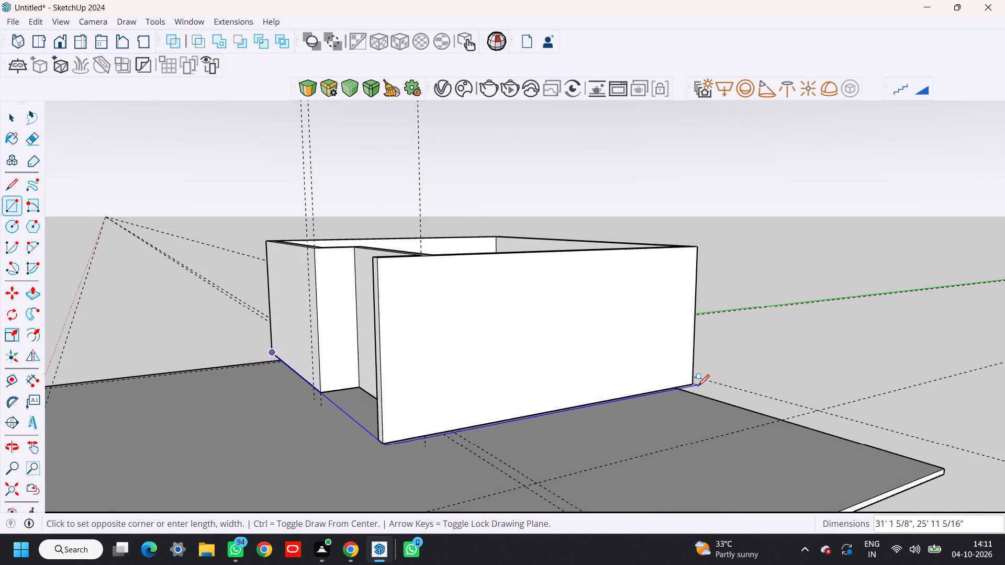
click(694, 386)
key(space)
Push/pull the rectangle under the walls 1' down to form the raised base.
key(p)
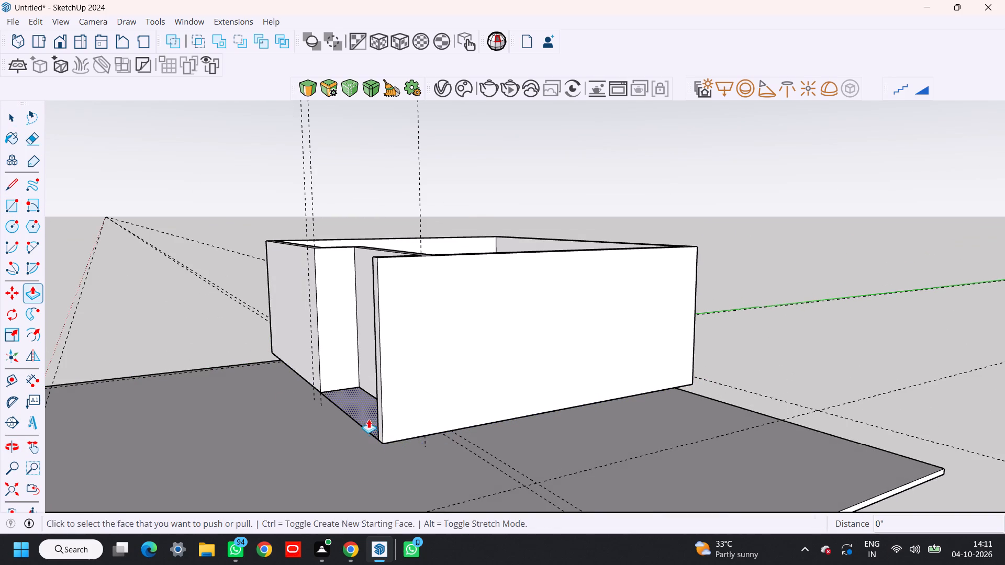
click(368, 417)
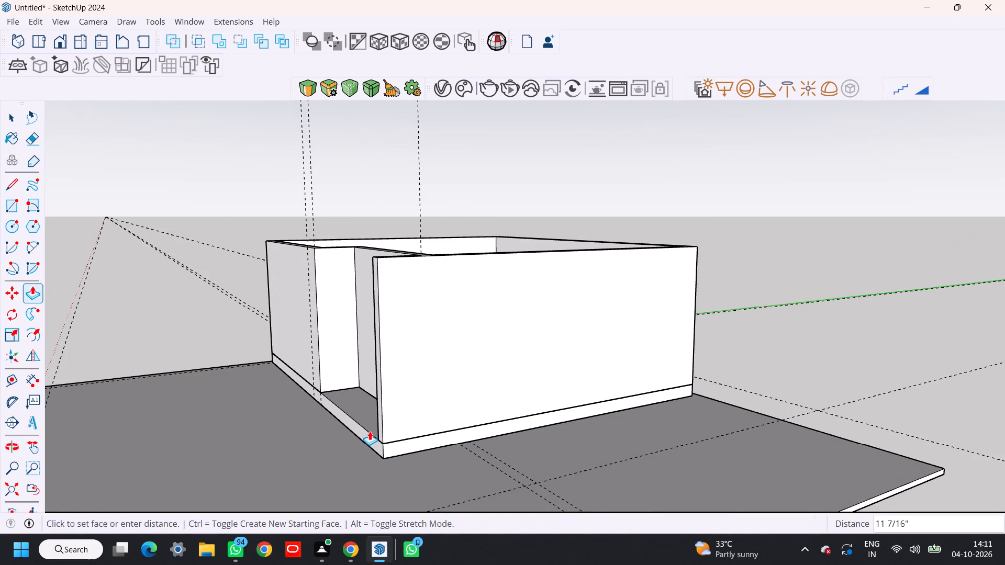
text(1')
key(Return)
key(space)
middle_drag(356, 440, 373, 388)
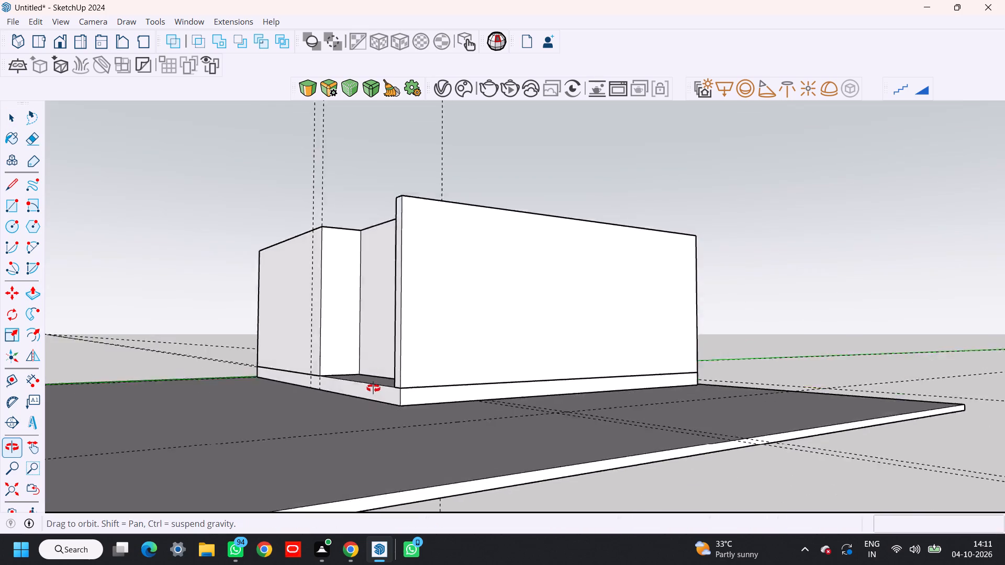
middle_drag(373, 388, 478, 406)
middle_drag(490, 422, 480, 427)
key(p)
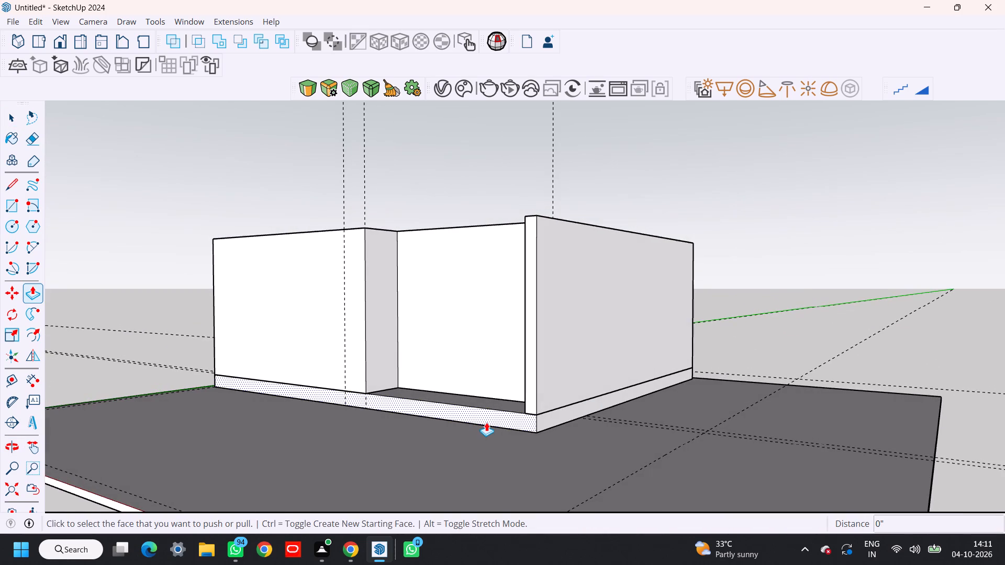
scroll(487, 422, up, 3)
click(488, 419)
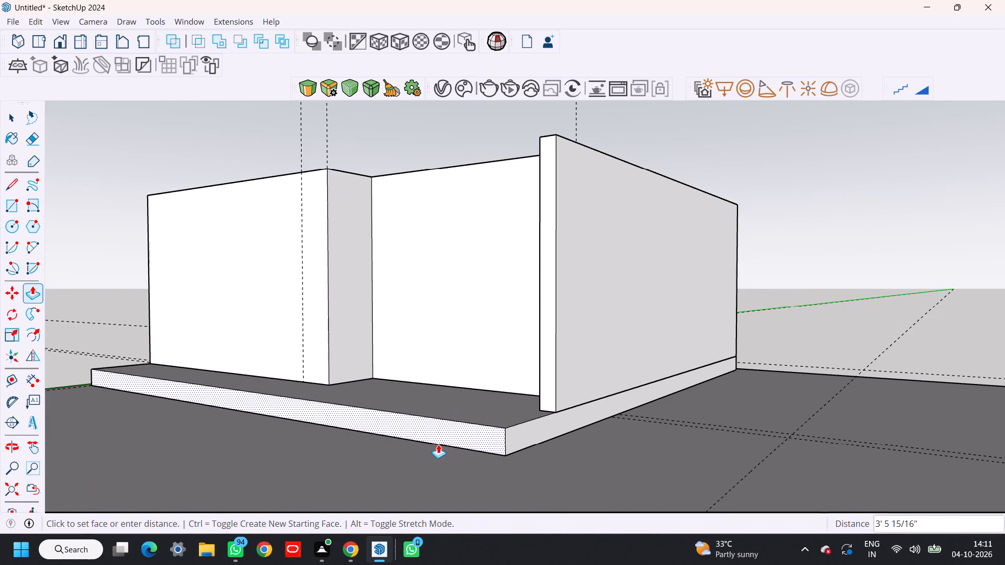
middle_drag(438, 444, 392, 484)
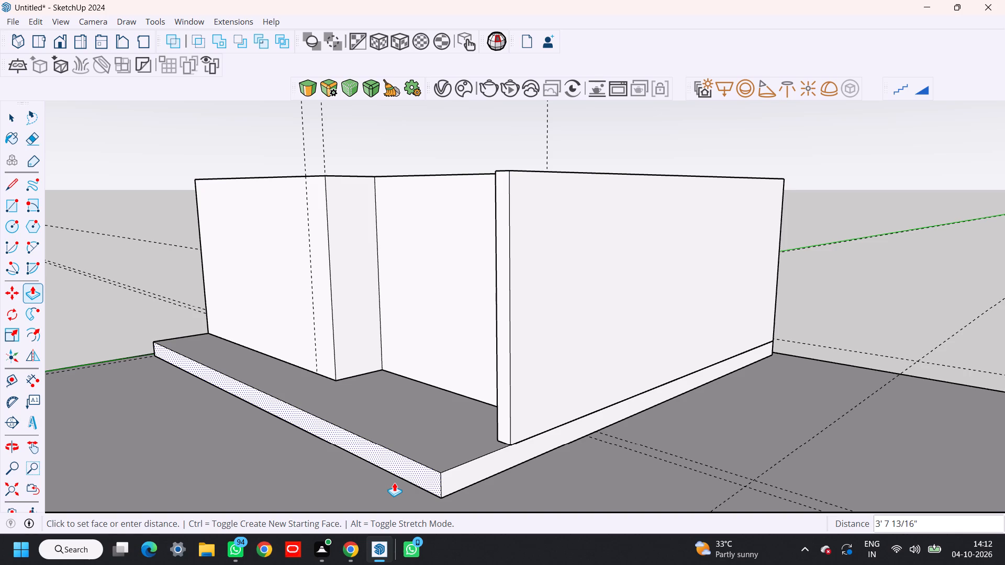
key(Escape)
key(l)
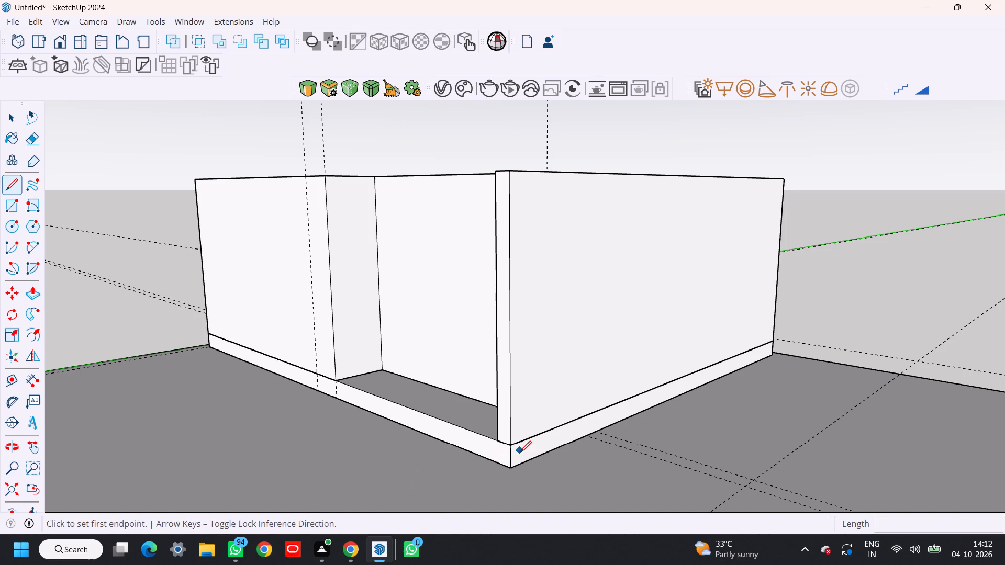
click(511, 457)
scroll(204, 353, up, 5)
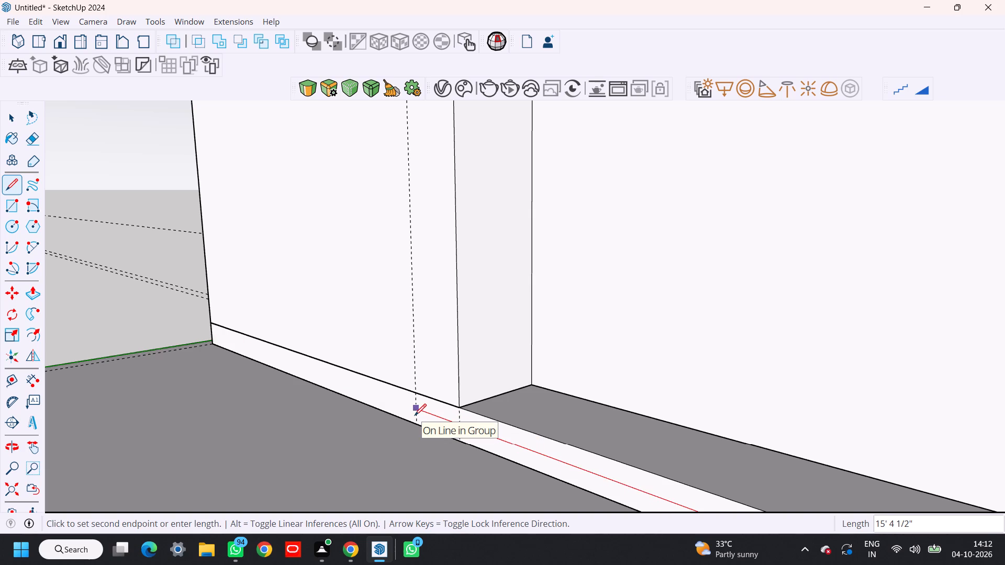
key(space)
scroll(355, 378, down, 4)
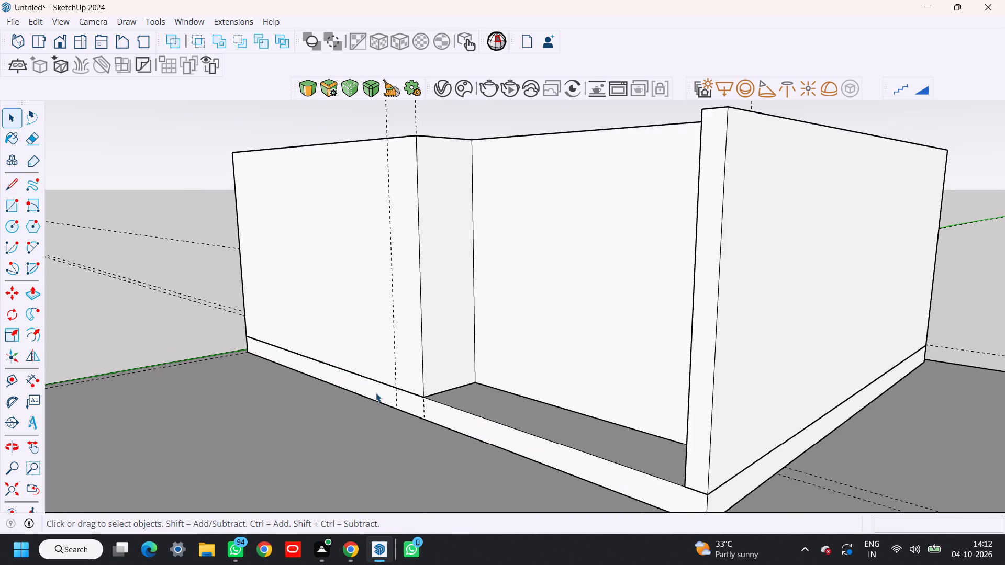
Push/pull the base's front face outward by 2' and again by 1' to form a platform before the house.
shift+middle_drag(405, 419, 362, 377)
key(p)
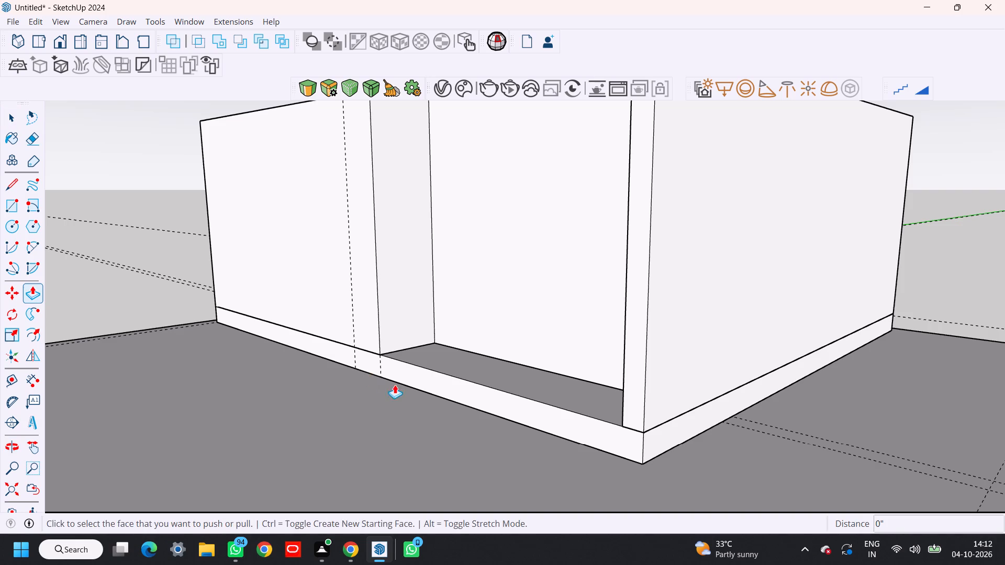
click(430, 387)
text(2')
key(Return)
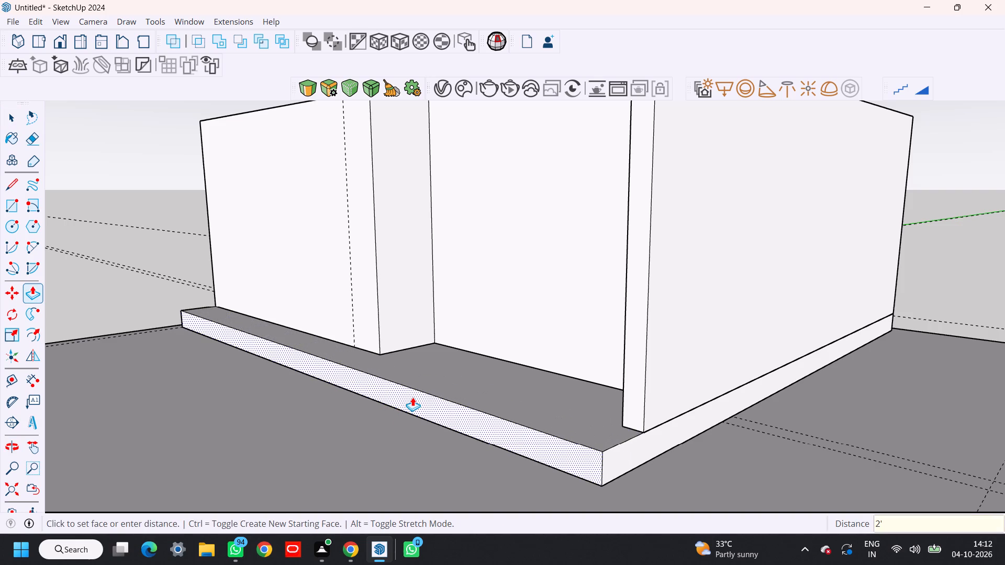
middle_drag(412, 400, 413, 387)
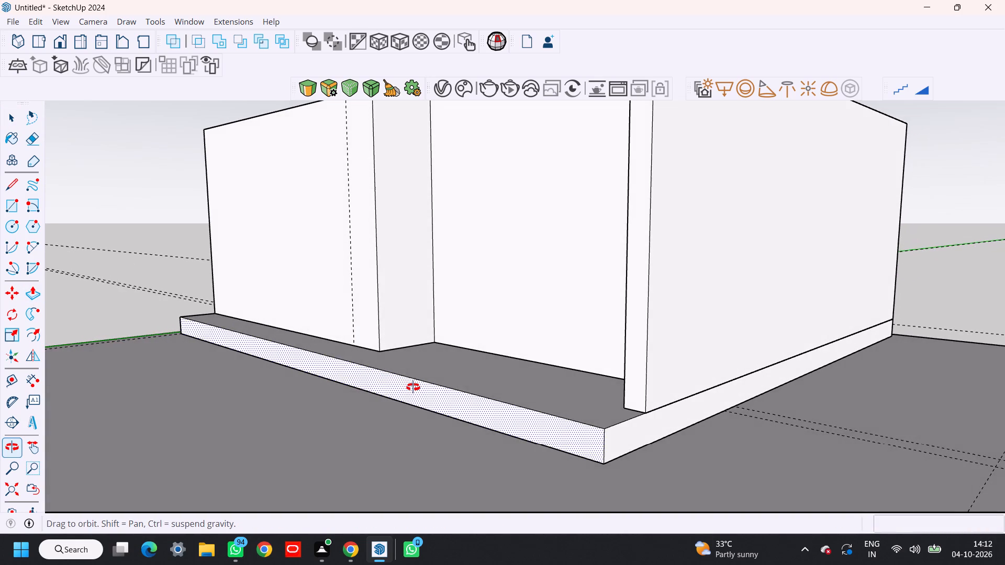
middle_drag(413, 387, 414, 390)
click(411, 397)
text(1')
key(Return)
Place a vertical guide on the platform's front face, 15' from the corner beside the extended side wall.
middle_drag(398, 401, 410, 389)
scroll(410, 389, down, 2)
shift+middle_drag(468, 384, 462, 417)
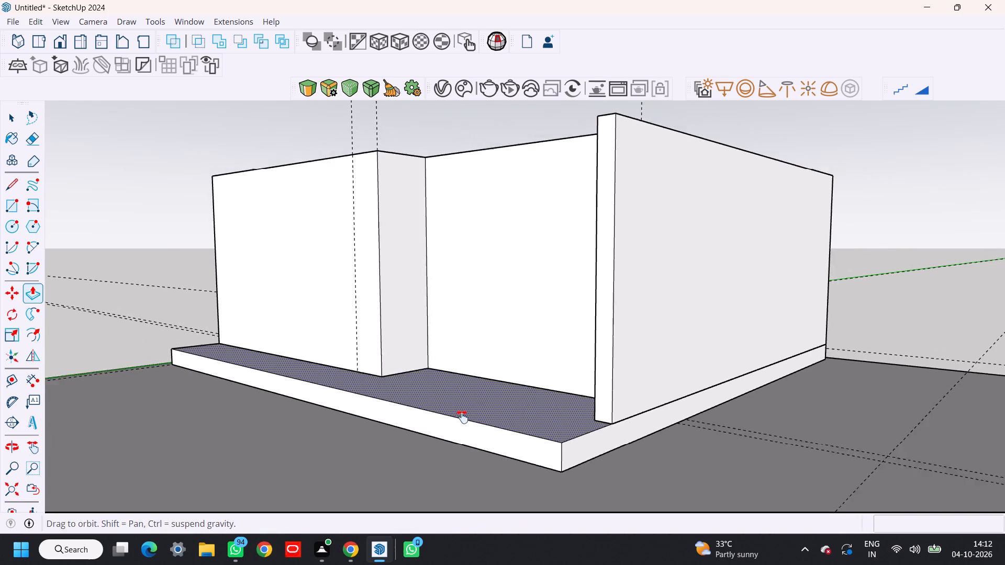
shift+middle_drag(462, 417, 460, 425)
shift+middle_drag(611, 444, 605, 443)
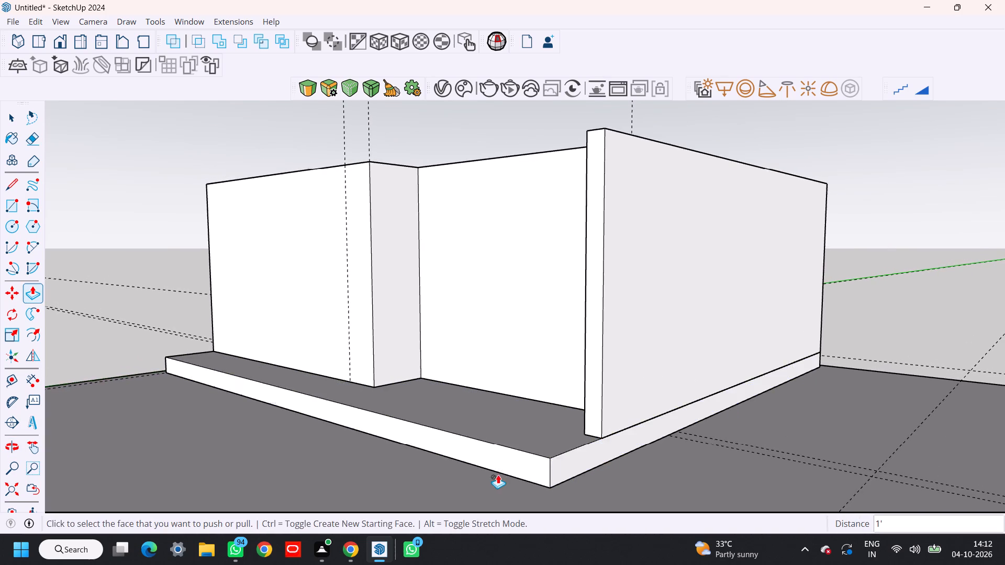
shift+middle_drag(501, 474, 547, 458)
key(space)
key(t)
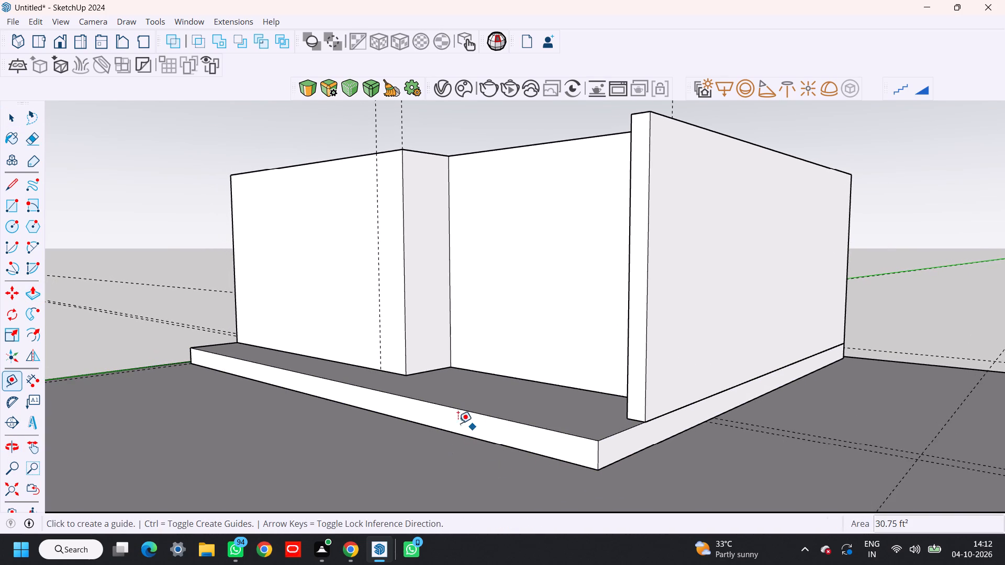
click(598, 457)
text(10')
key(Return)
text(15')
key(Return)
Outline a step on the platform's front face with a mid-height line from guide to outer corner and a 1' vertical line along the guide.
middle_drag(389, 408, 456, 425)
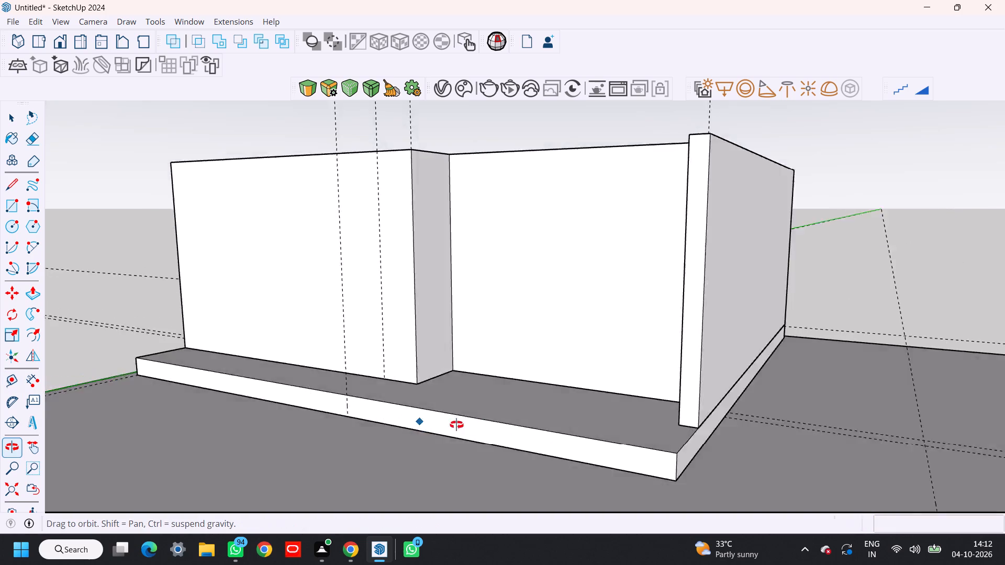
middle_drag(456, 425, 406, 405)
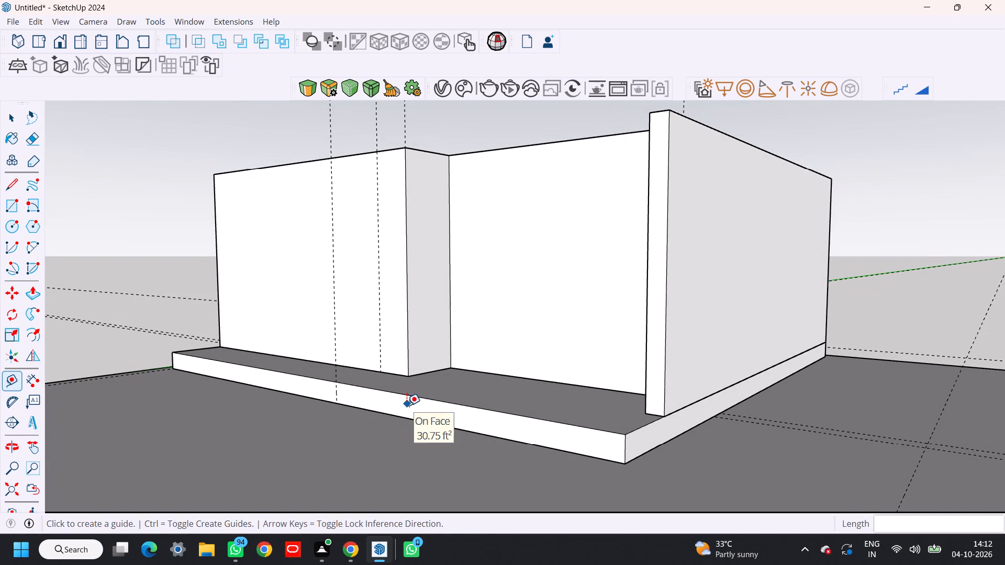
key(space)
key(l)
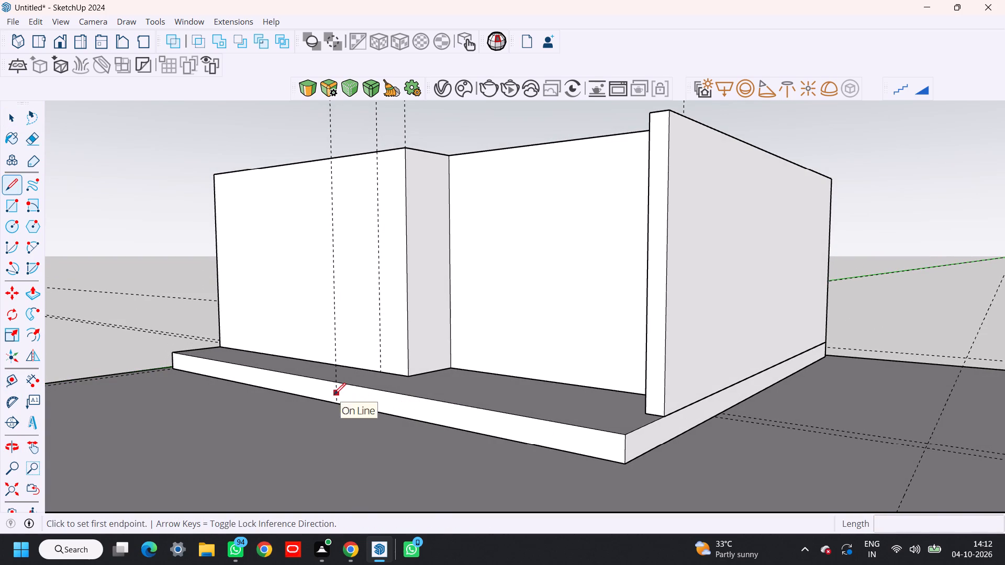
click(334, 394)
click(623, 449)
scroll(345, 402, up, 9)
click(325, 408)
key(ctrl+z)
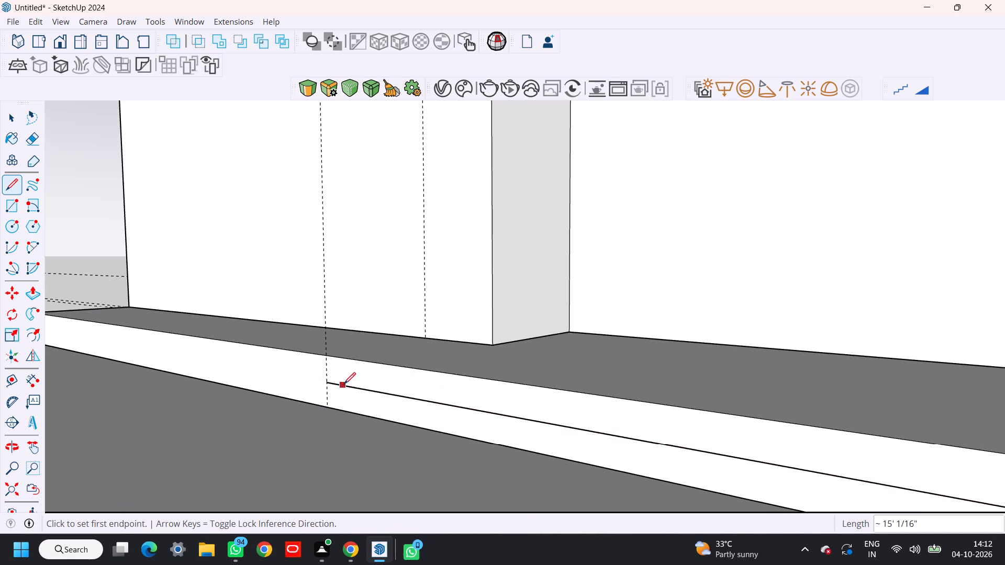
click(328, 410)
click(326, 354)
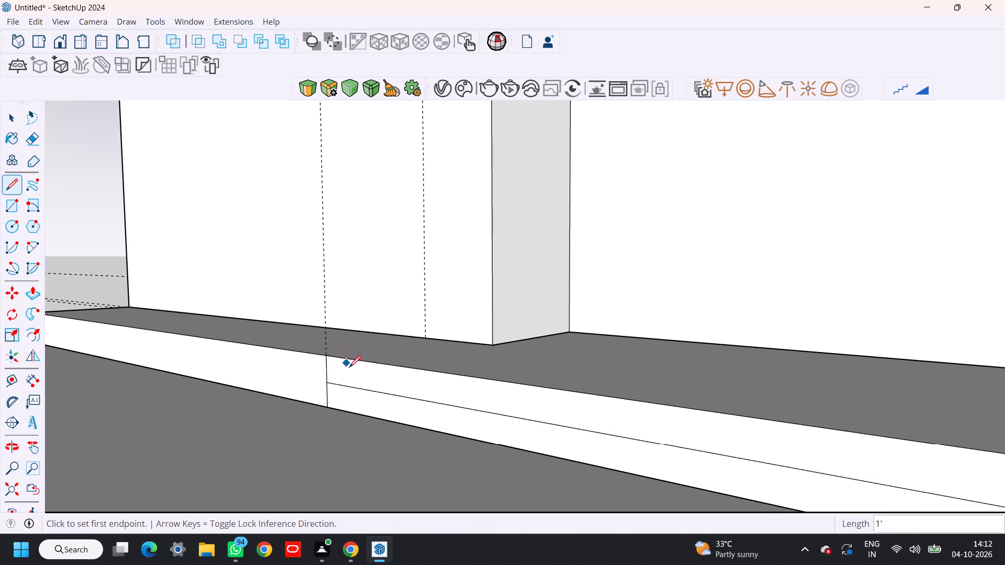
Push/pull the lower strip of the platform's front face 2' outward to form an entrance step.
key(space)
scroll(376, 392, down, 4)
shift+middle_drag(411, 409, 288, 366)
key(p)
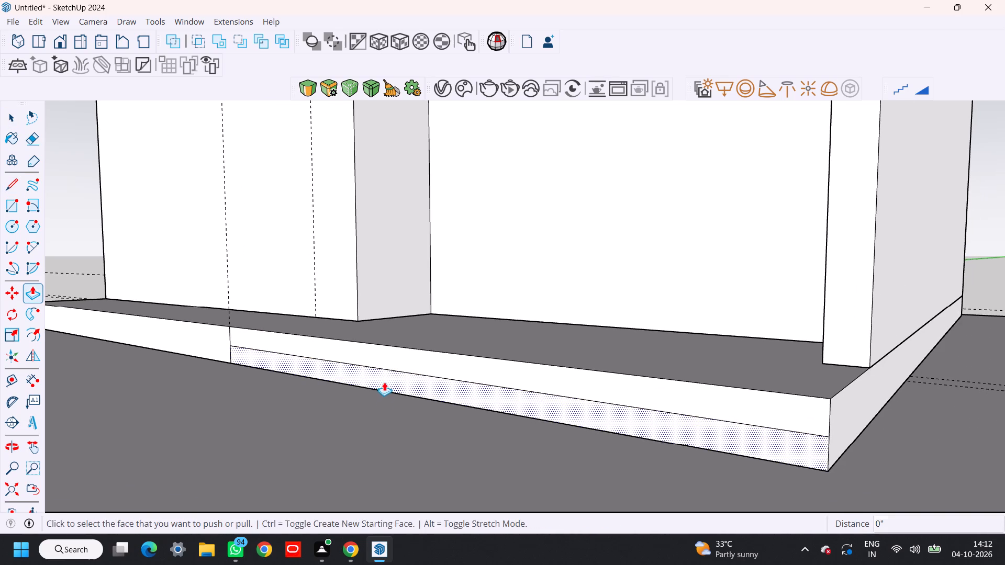
click(384, 382)
scroll(349, 402, down, 1)
middle_drag(349, 402, 301, 420)
text(2')
key(Return)
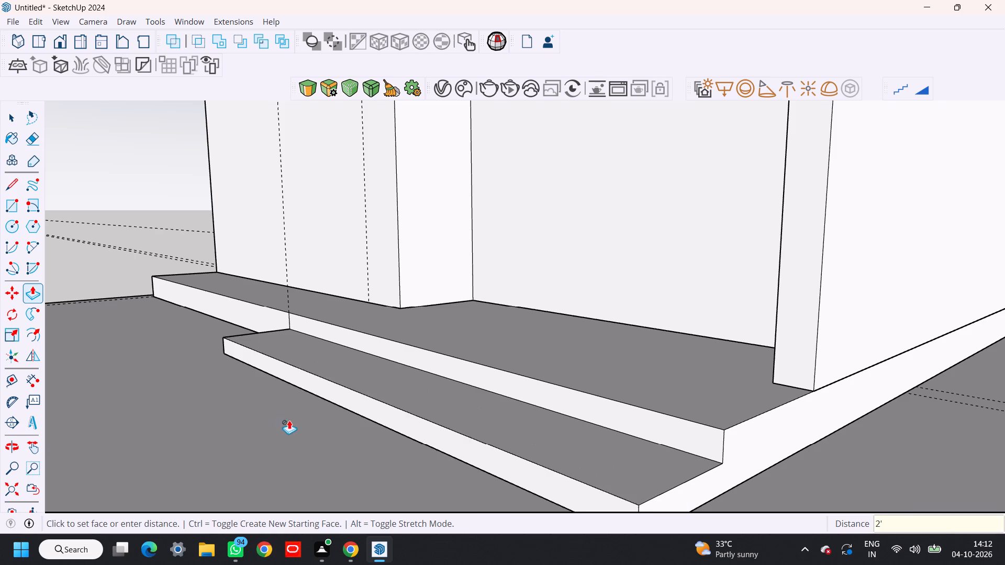
middle_drag(318, 409, 352, 389)
key(space)
Examine the raised base, front platform and entrance step from outside.
scroll(359, 387, down, 5)
shift+middle_drag(429, 377, 378, 436)
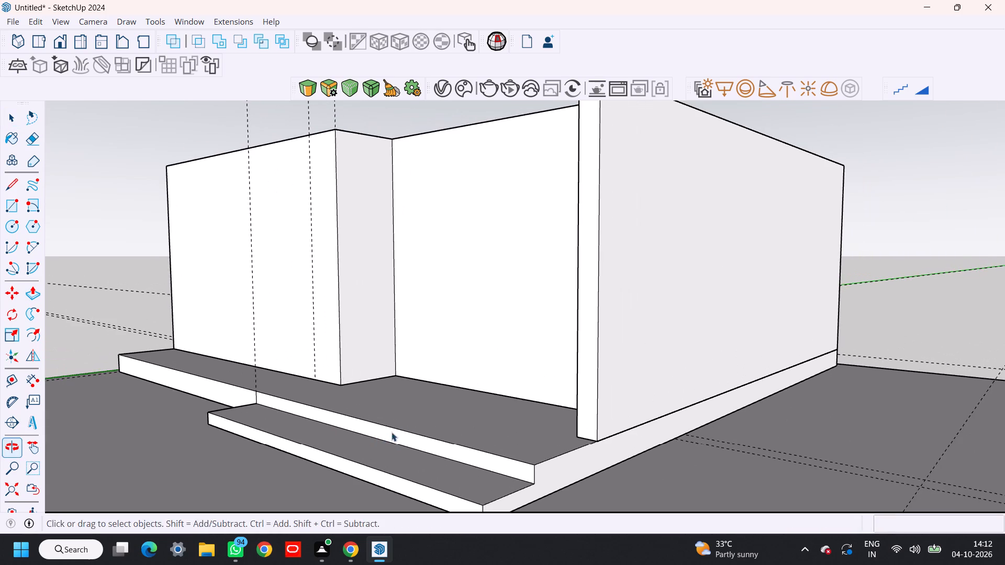
middle_drag(414, 430, 350, 431)
middle_drag(370, 425, 448, 413)
middle_drag(431, 413, 364, 415)
scroll(366, 415, down, 2)
shift+middle_drag(376, 414, 404, 409)
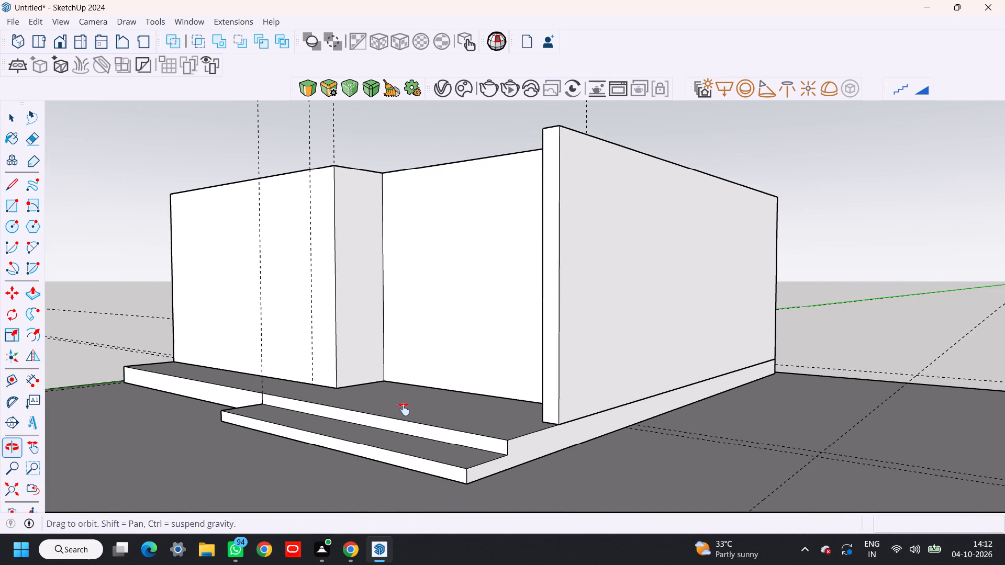
shift+middle_drag(404, 409, 404, 408)
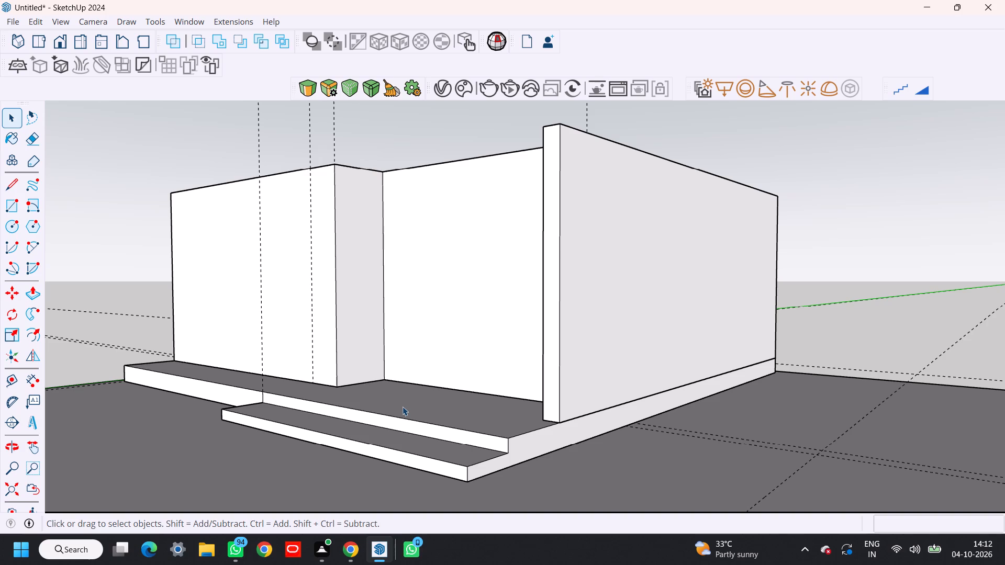
scroll(401, 407, down, 1)
shift+middle_drag(408, 410, 415, 403)
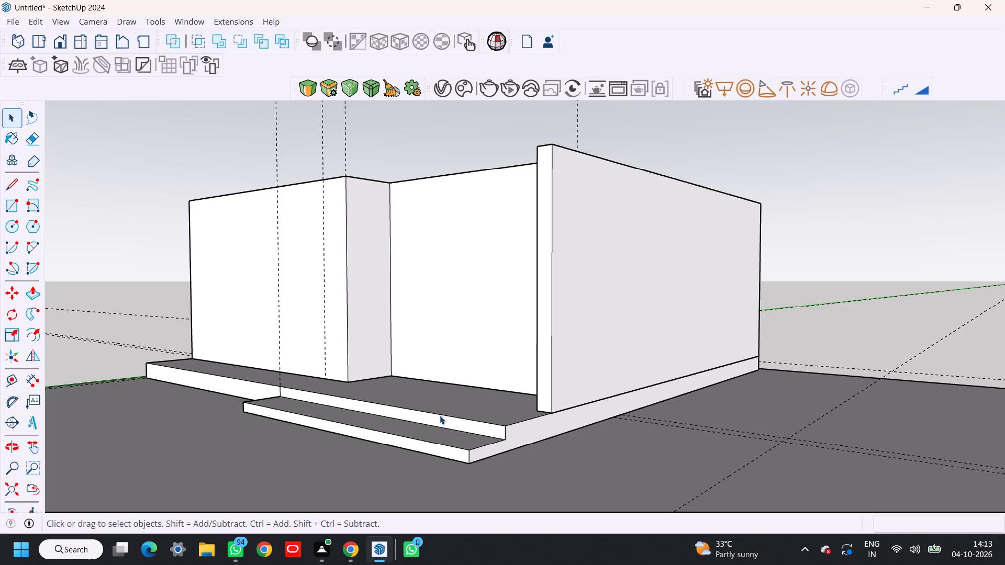
shift+middle_drag(417, 393, 455, 421)
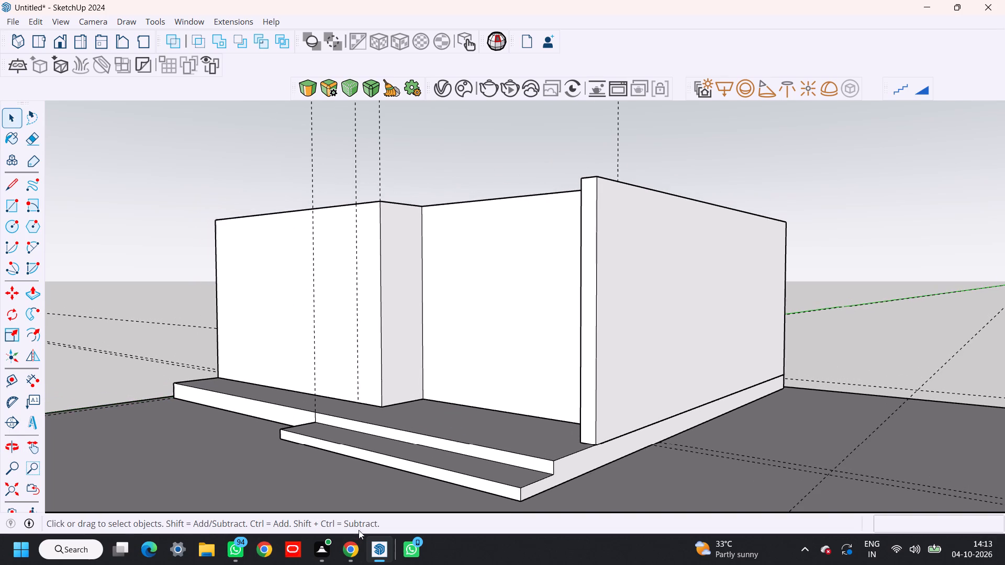
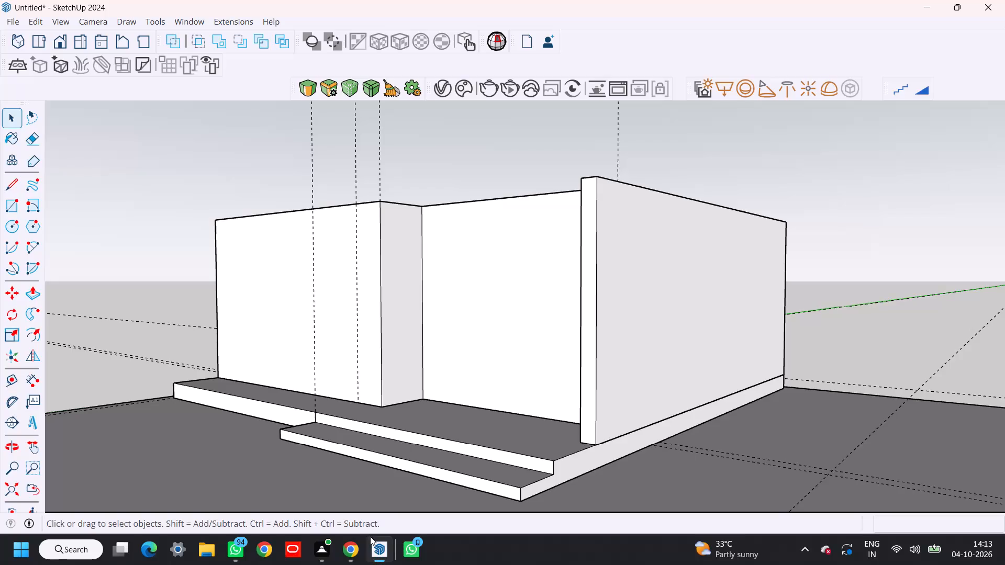
Place a vertical guide on the front wall, 9" from the outer corner opposite the existing extended side wall.
shift+middle_drag(513, 435, 504, 400)
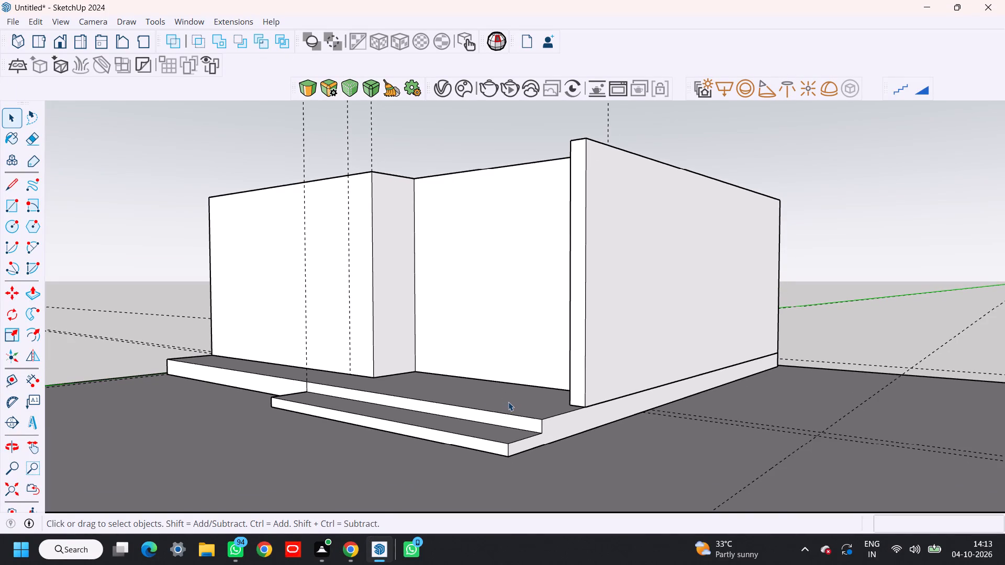
shift+middle_drag(508, 391, 529, 404)
shift+middle_drag(381, 357, 523, 398)
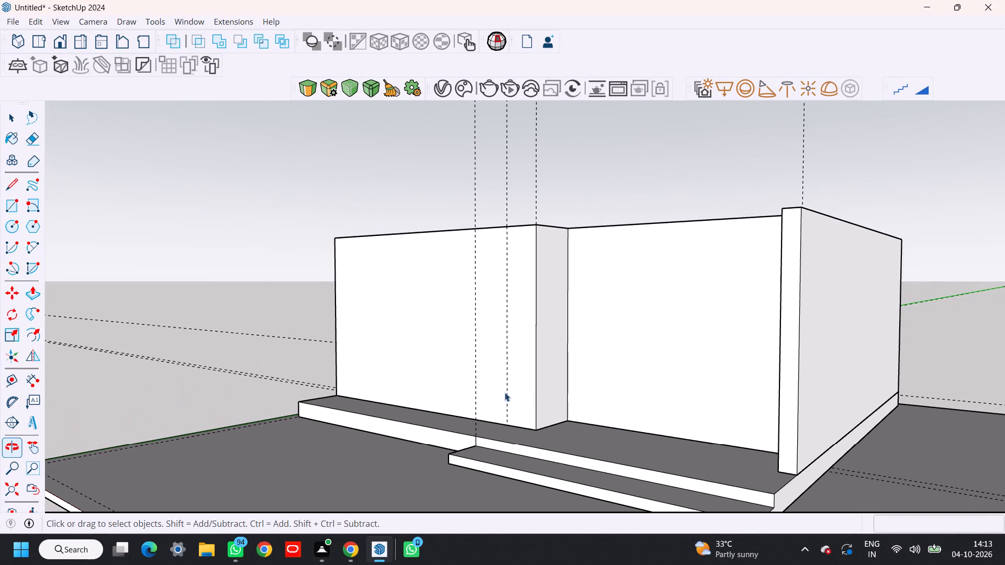
key(r)
scroll(354, 280, up, 3)
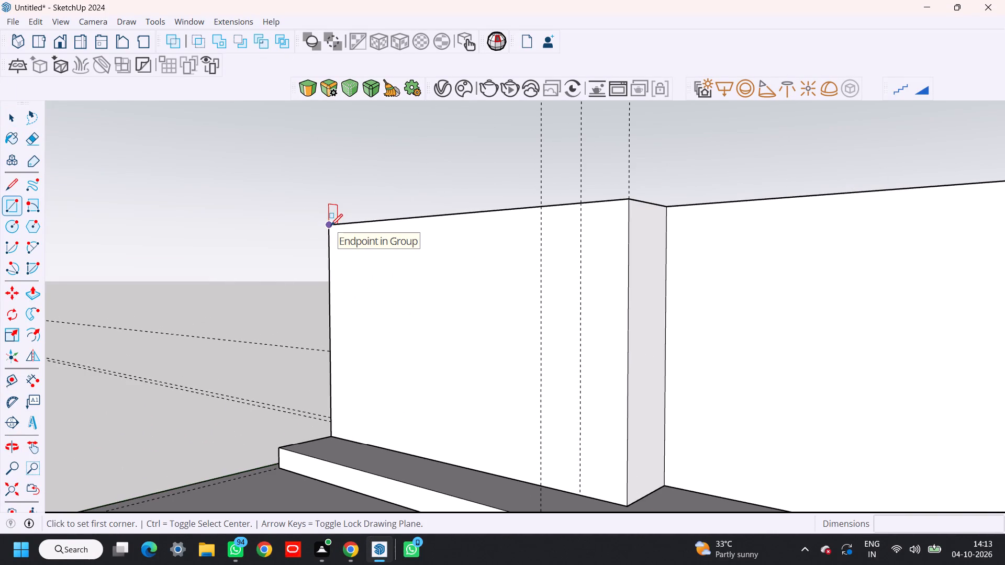
key(space)
key(t)
click(329, 291)
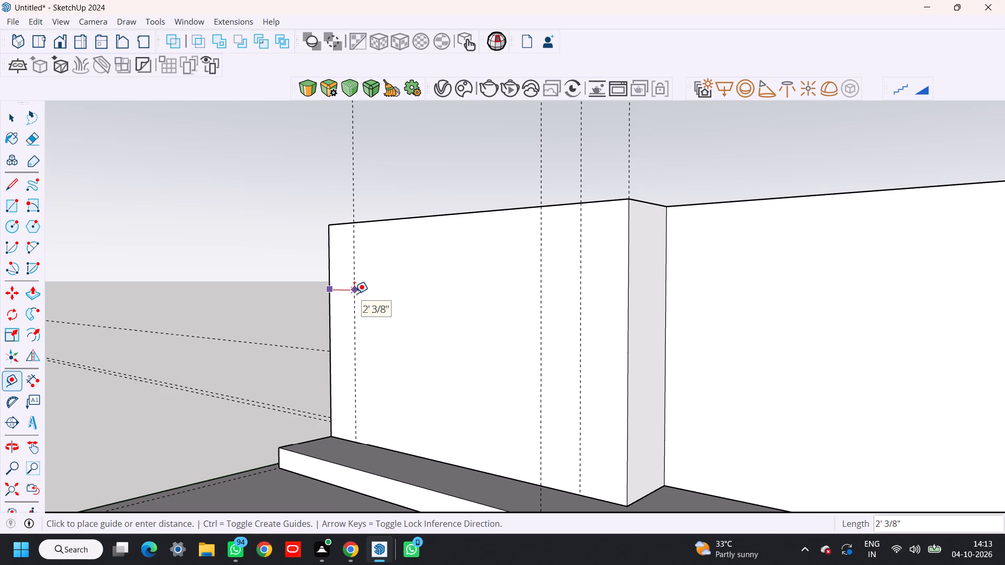
text(9')
key(Return)
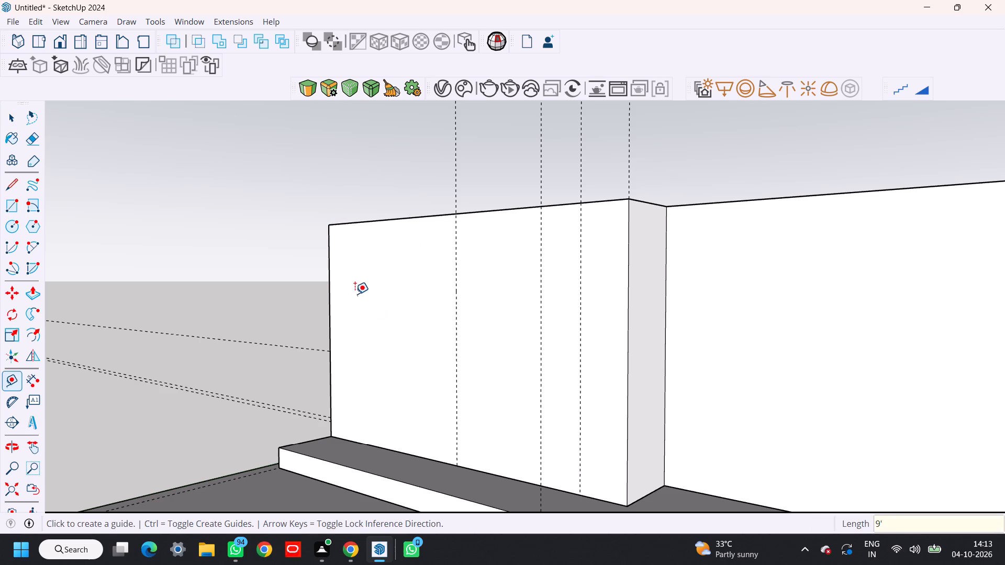
text(9")
key(Return)
key(space)
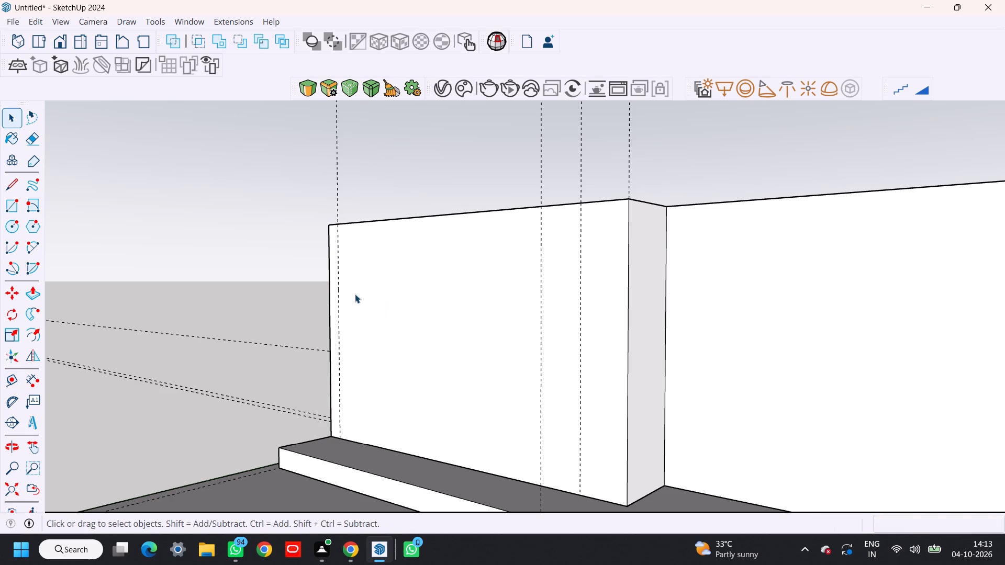
Draw a 9" by 11' rectangle between that corner and the guide and pull it 3' forward to the platform edge.
text(R)
scroll(334, 234, up, 2)
click(329, 228)
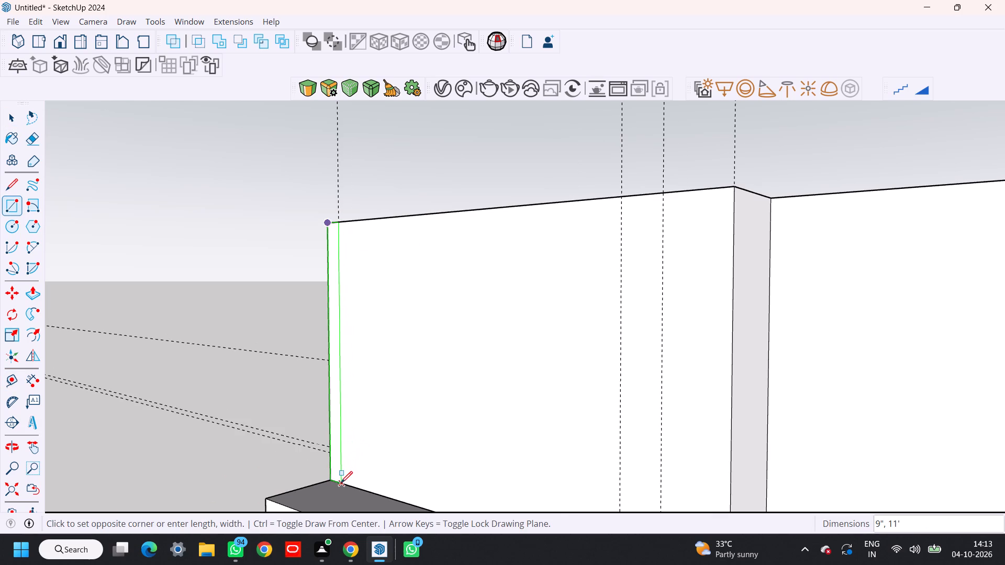
click(341, 483)
key(space)
key(p)
click(337, 428)
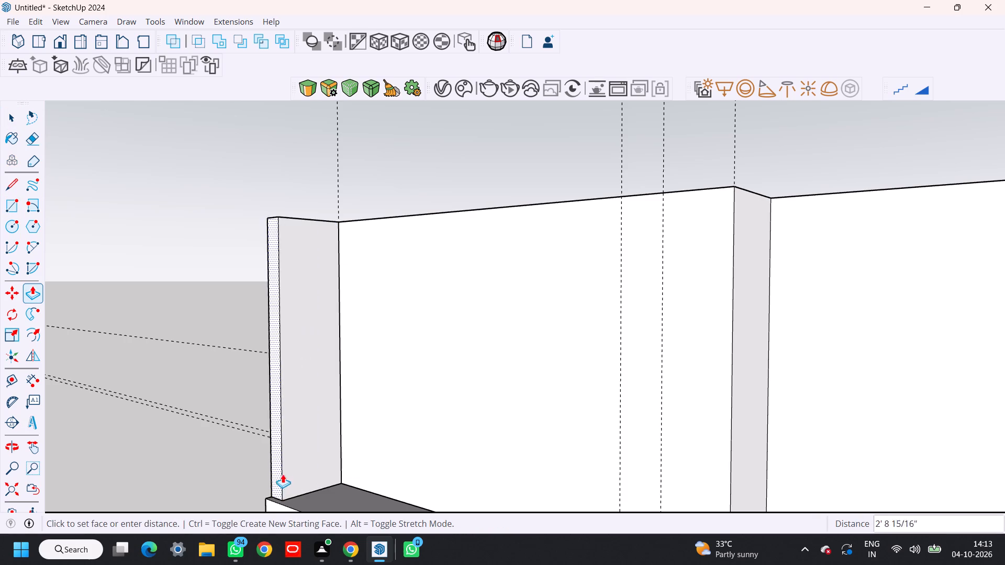
click(282, 506)
Pull the top face of the new 3' side wall extension up 6" as a separate block to start the roof slab.
scroll(315, 483, down, 2)
shift+middle_drag(321, 481, 276, 396)
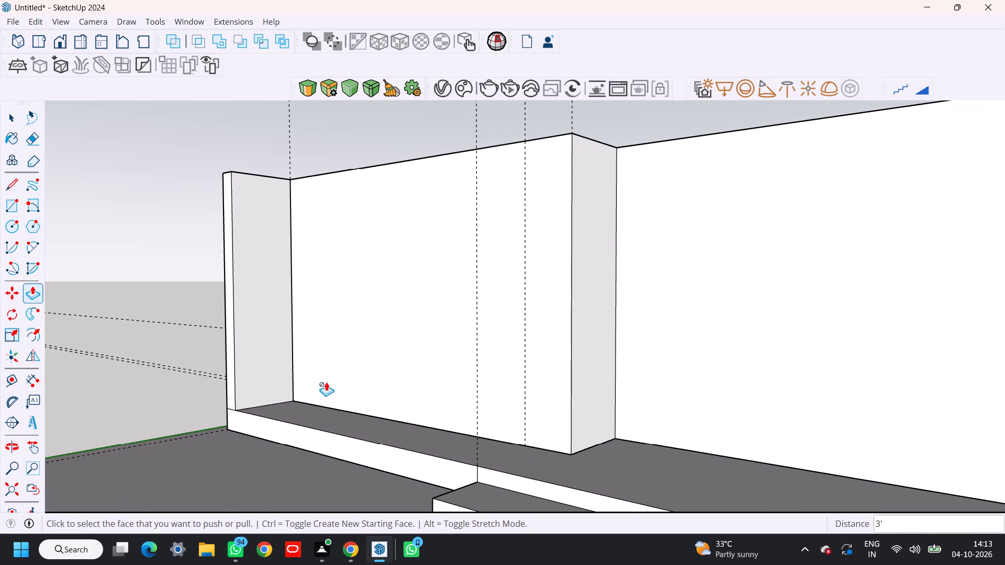
scroll(359, 369, down, 3)
shift+middle_drag(387, 370, 350, 389)
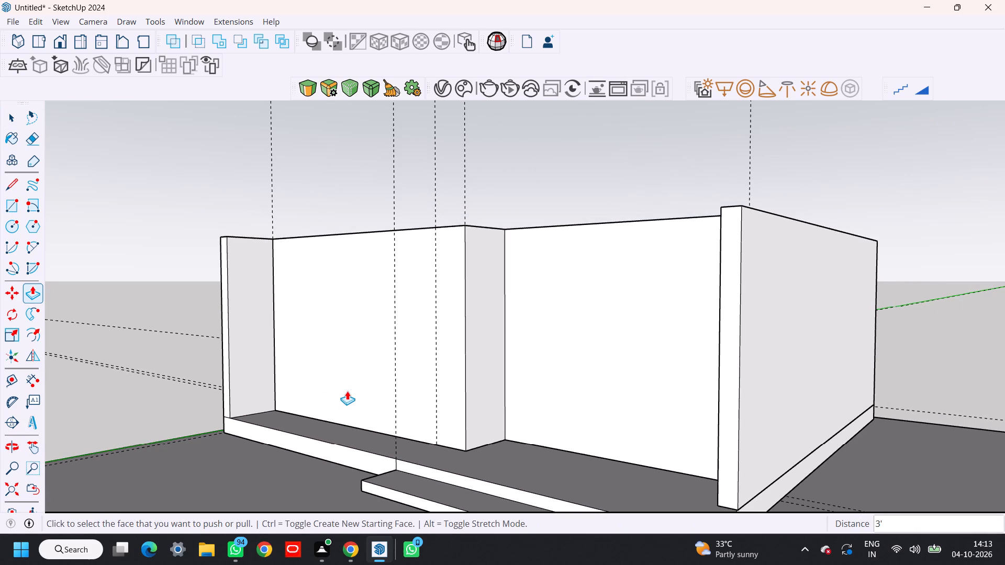
shift+middle_drag(356, 387, 363, 426)
middle_drag(398, 351, 398, 509)
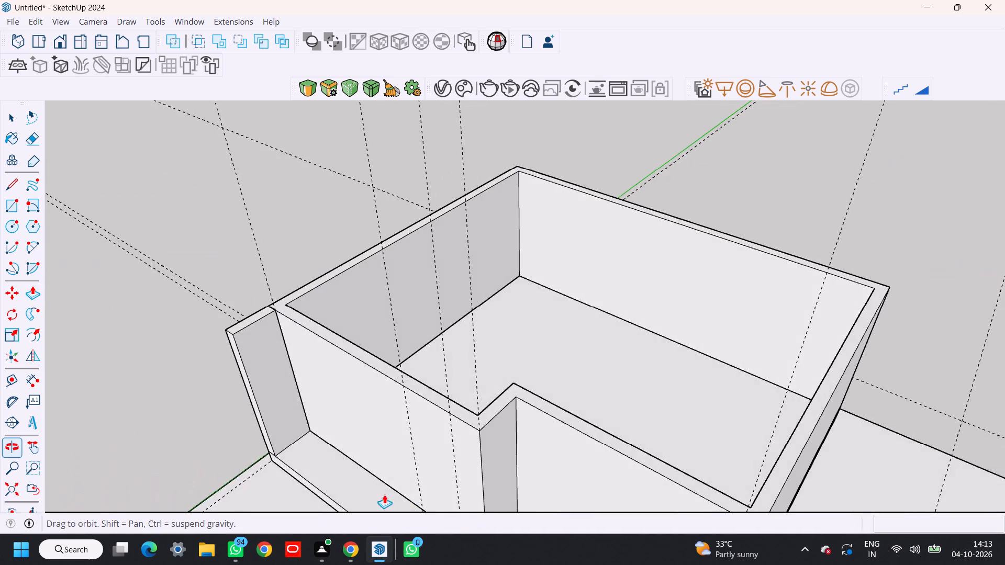
scroll(251, 317, up, 8)
click(254, 319)
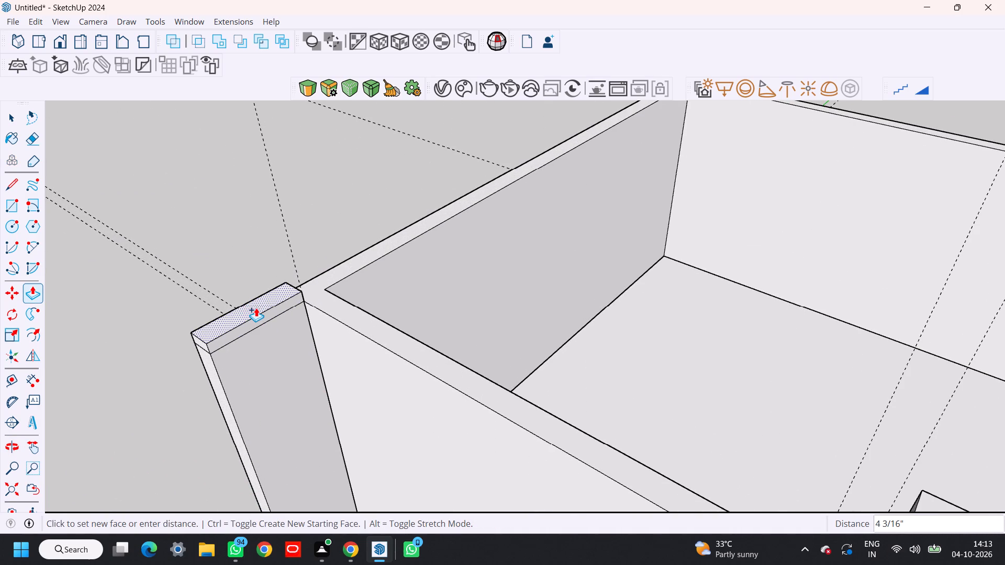
text(6")
key(Return)
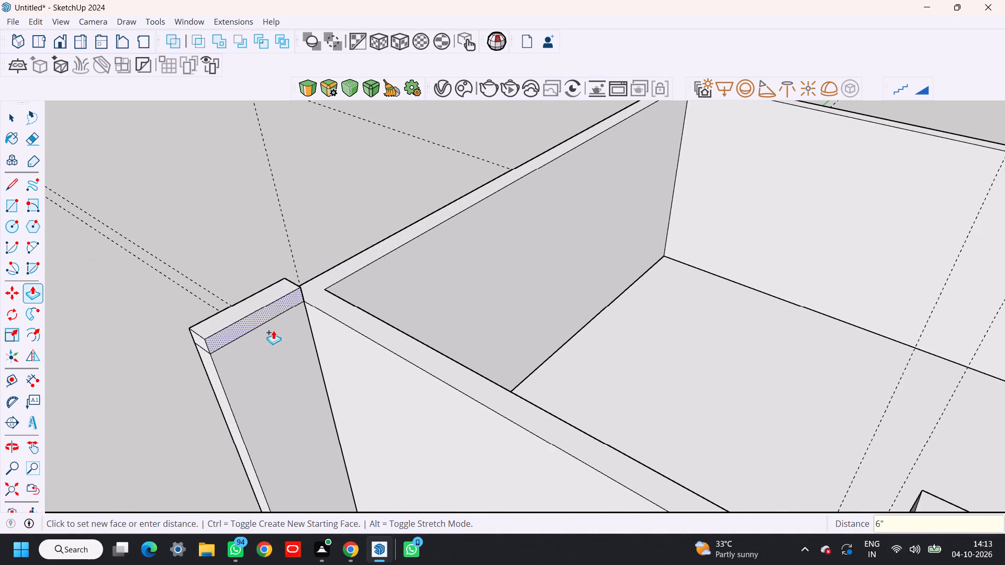
Pull the inner side face of the 6" block 30' across the front to the opposite extended side wall.
middle_drag(329, 372, 336, 317)
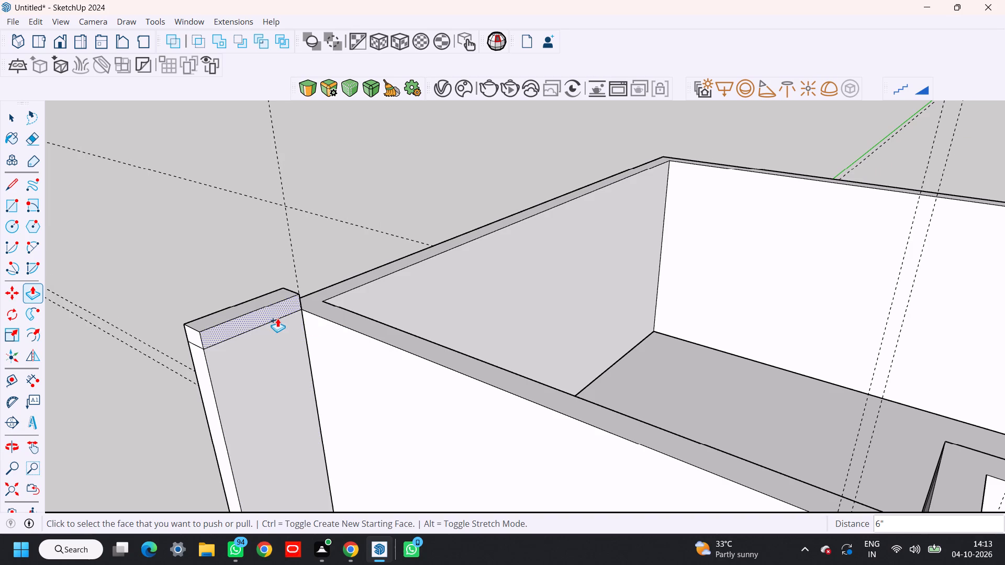
middle_drag(277, 319, 304, 276)
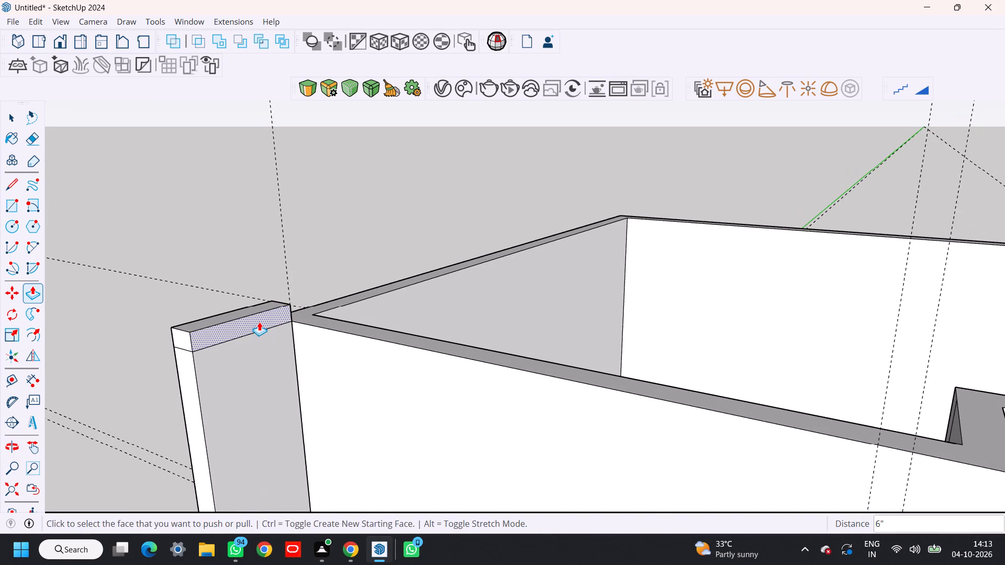
click(259, 322)
scroll(343, 326, down, 12)
shift+middle_drag(456, 364, 367, 337)
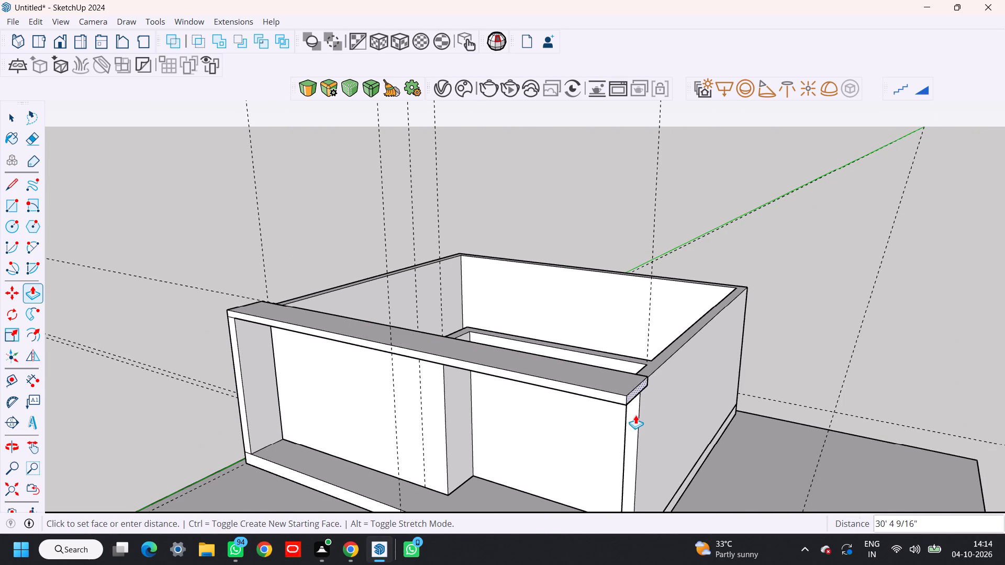
click(638, 404)
Pull the back face of the front slab strip rearward over the house to the rear wall, forming a full roof.
middle_drag(634, 414, 610, 403)
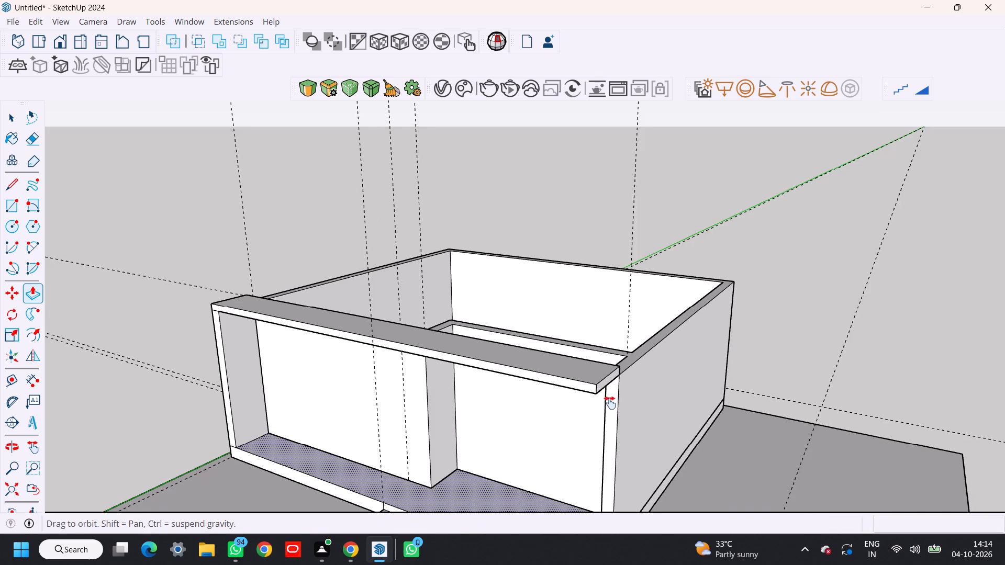
middle_drag(610, 403, 607, 403)
middle_drag(585, 442, 619, 295)
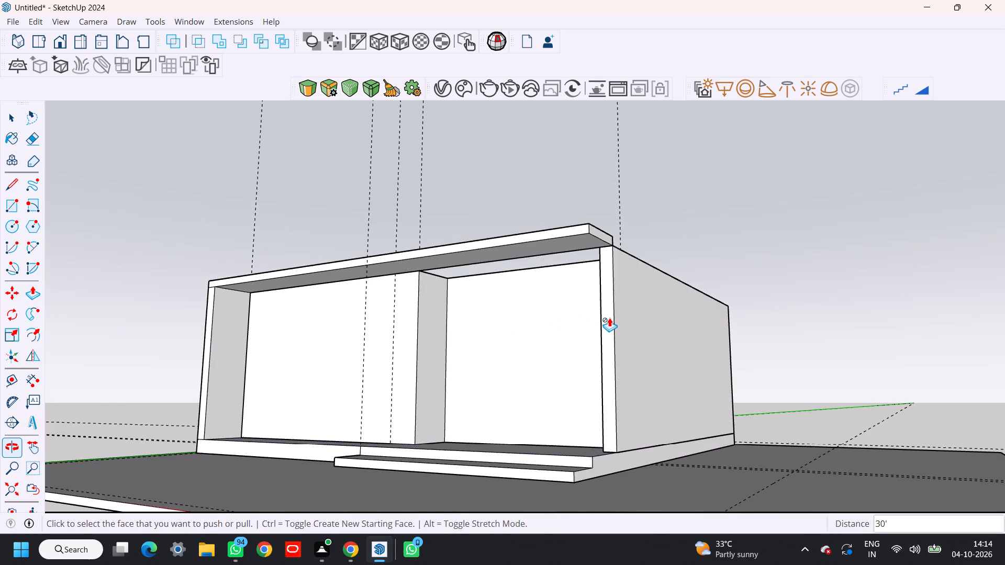
shift+middle_drag(609, 318, 597, 338)
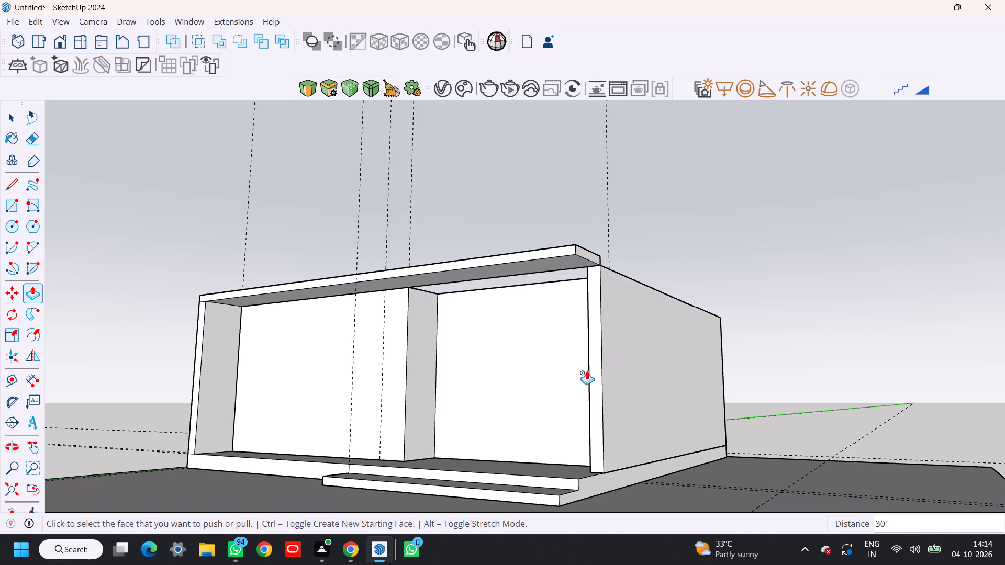
shift+middle_drag(607, 368, 630, 368)
middle_drag(689, 337, 307, 439)
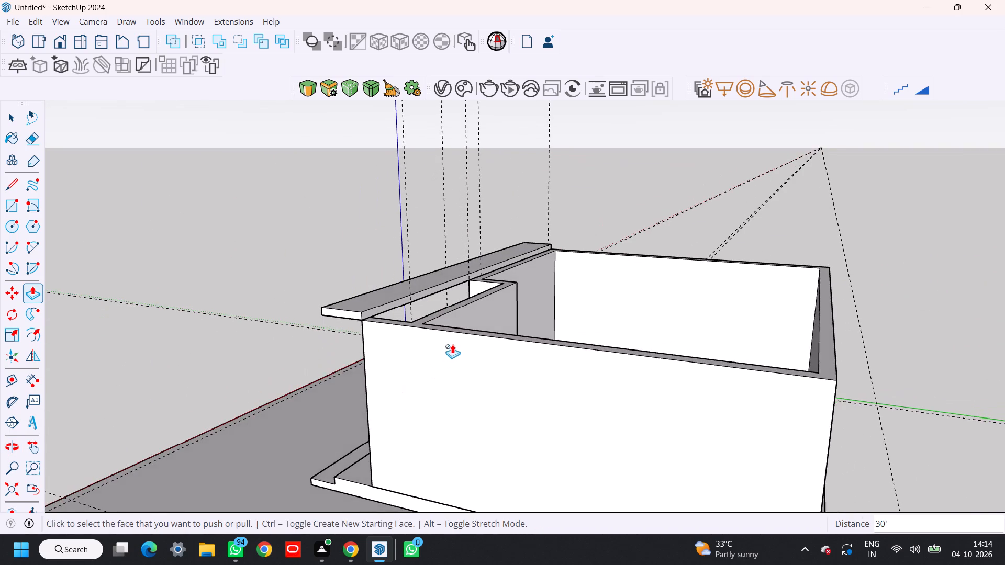
scroll(449, 299, up, 3)
click(435, 285)
shift+middle_drag(675, 321, 552, 310)
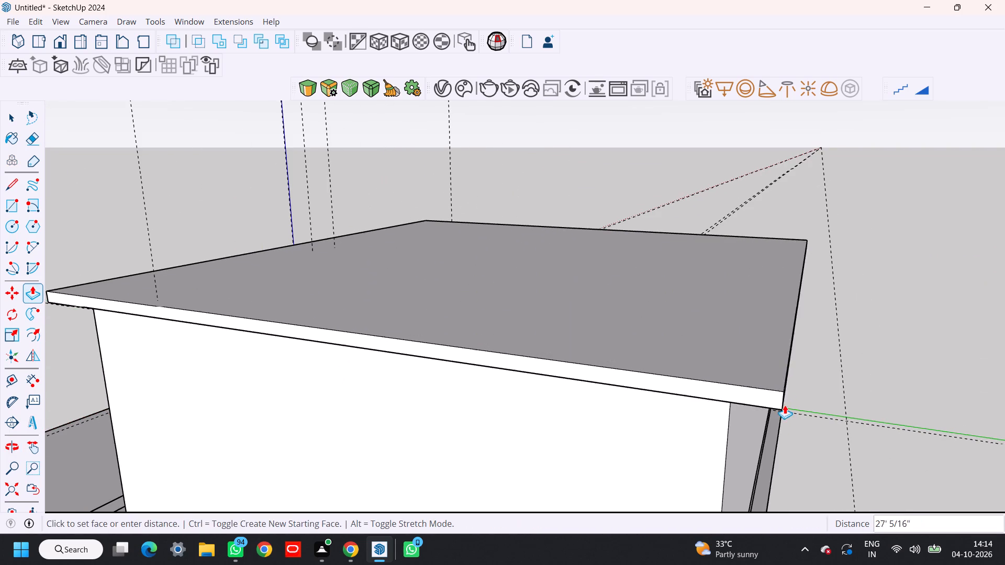
click(727, 416)
Pull the roof slab's side face 2' outward on the entrance-step side to form an overhang.
middle_drag(570, 428, 859, 385)
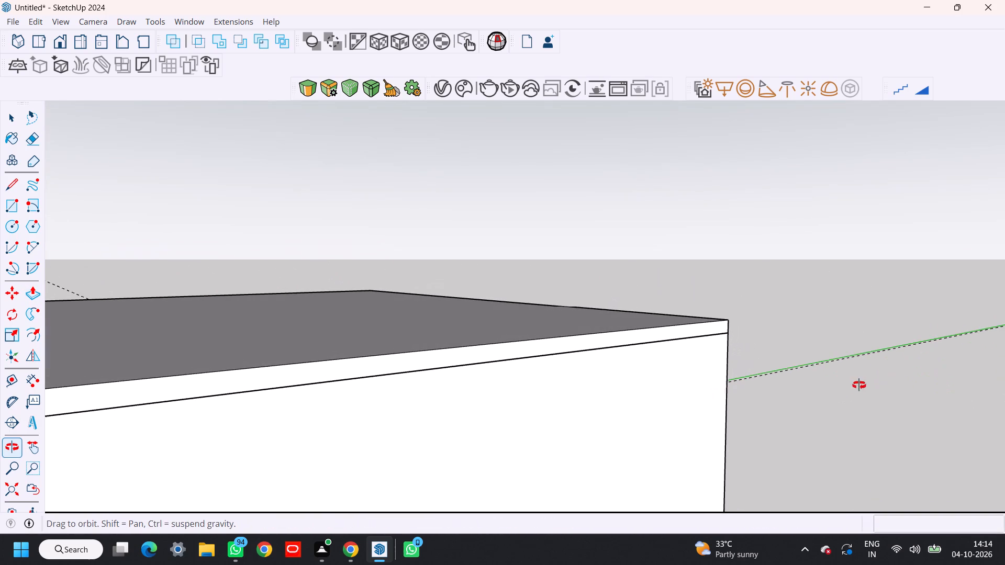
middle_drag(859, 385, 857, 385)
click(520, 354)
text(2')
key(Return)
key(space)
Push the overhanging side face of the roof slab 4" inward.
scroll(537, 371, down, 6)
shift+middle_drag(448, 429, 611, 414)
middle_drag(476, 427, 588, 377)
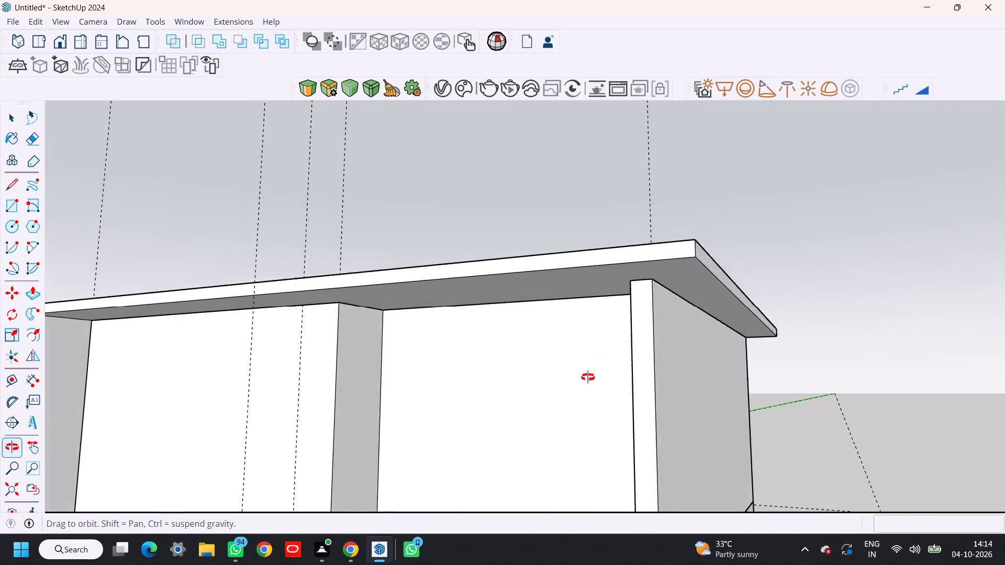
middle_drag(588, 377, 582, 380)
scroll(582, 380, down, 2)
shift+middle_drag(595, 386, 561, 310)
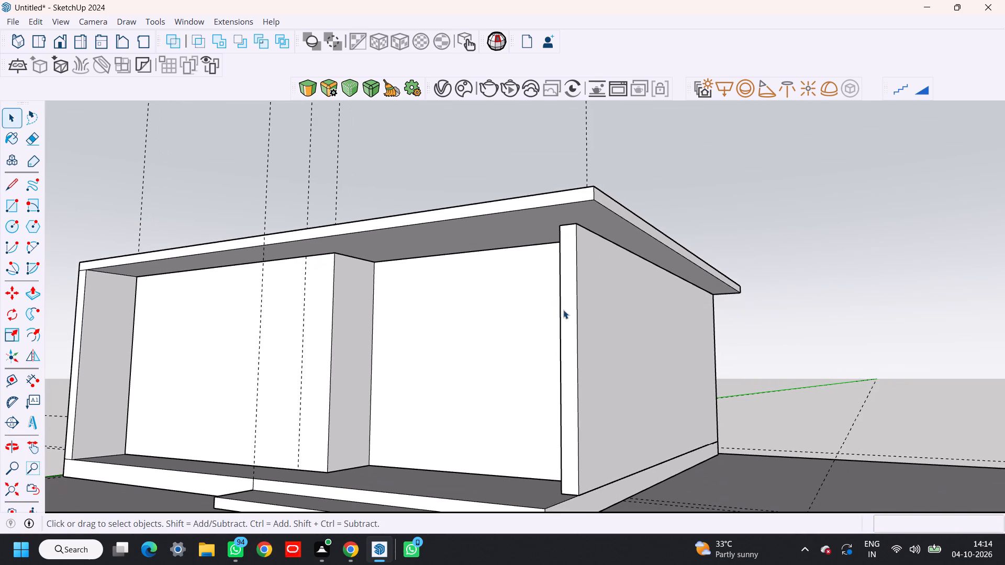
key(p)
scroll(634, 217, up, 2)
click(634, 217)
text(4")
key(Return)
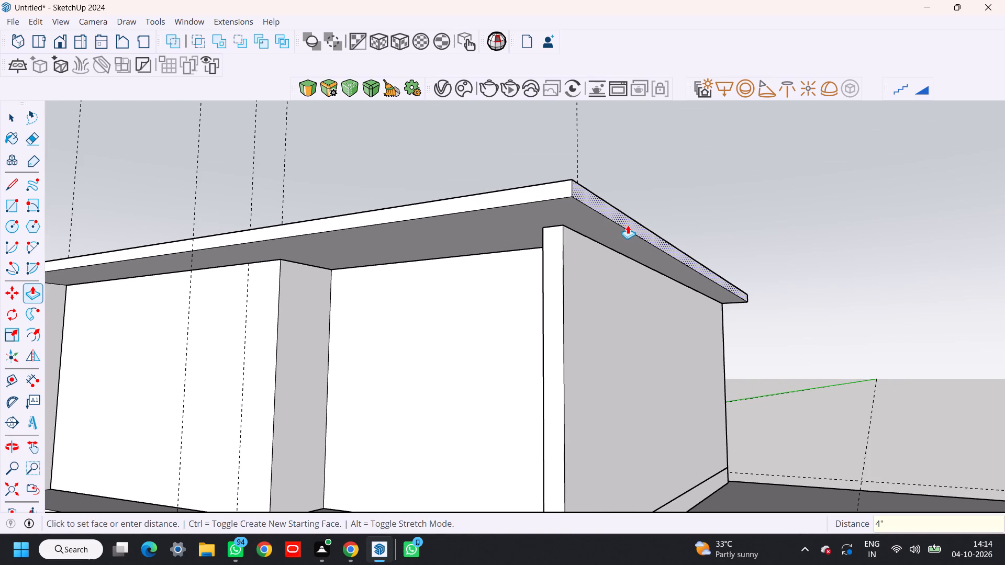
key(space)
Select the roof slab's connected geometry to check what it is joined to, examine the house from both sides, and clear the selection.
click(721, 206)
scroll(684, 256, down, 2)
shift+middle_drag(632, 344, 638, 344)
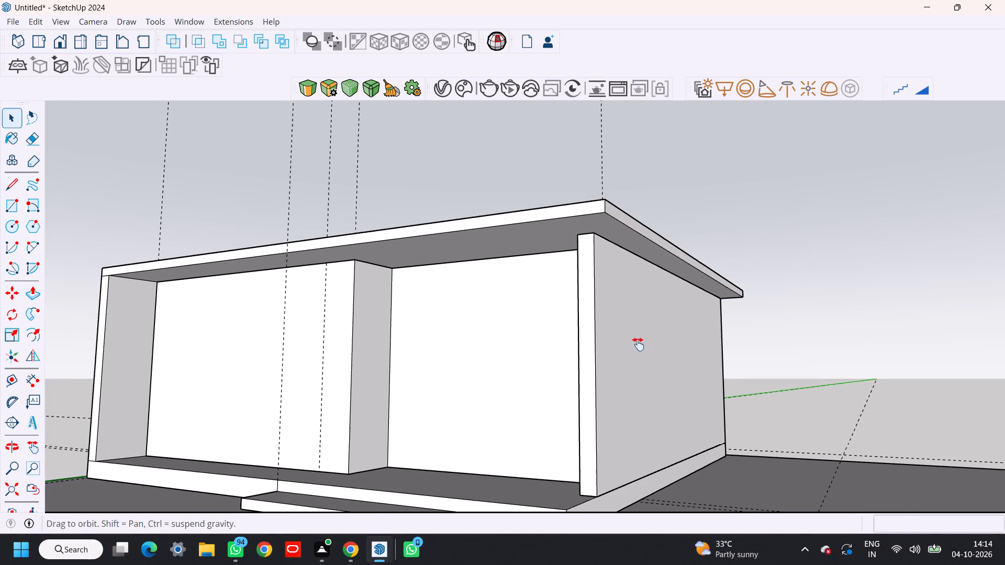
shift+middle_drag(638, 344, 662, 337)
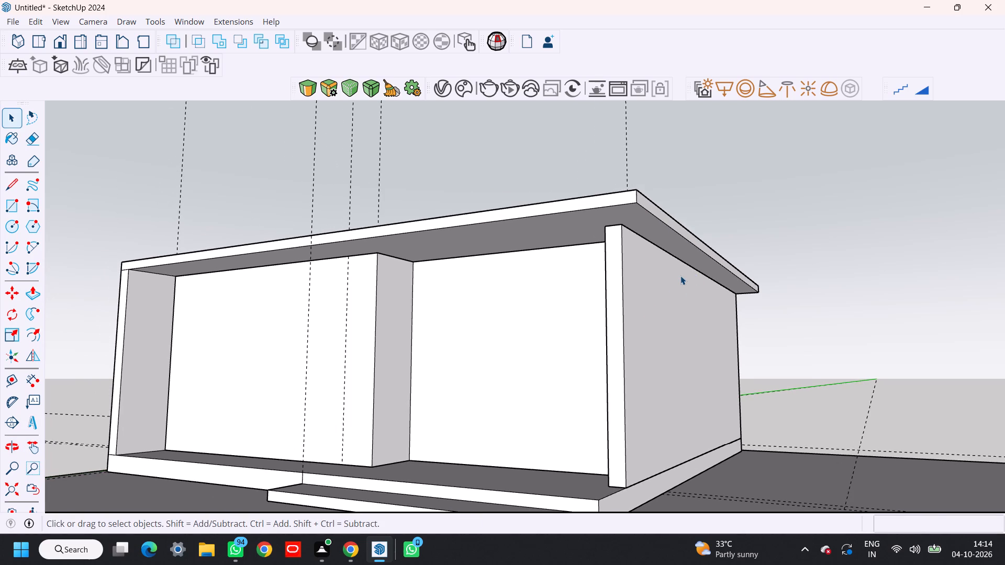
middle_drag(677, 284, 532, 438)
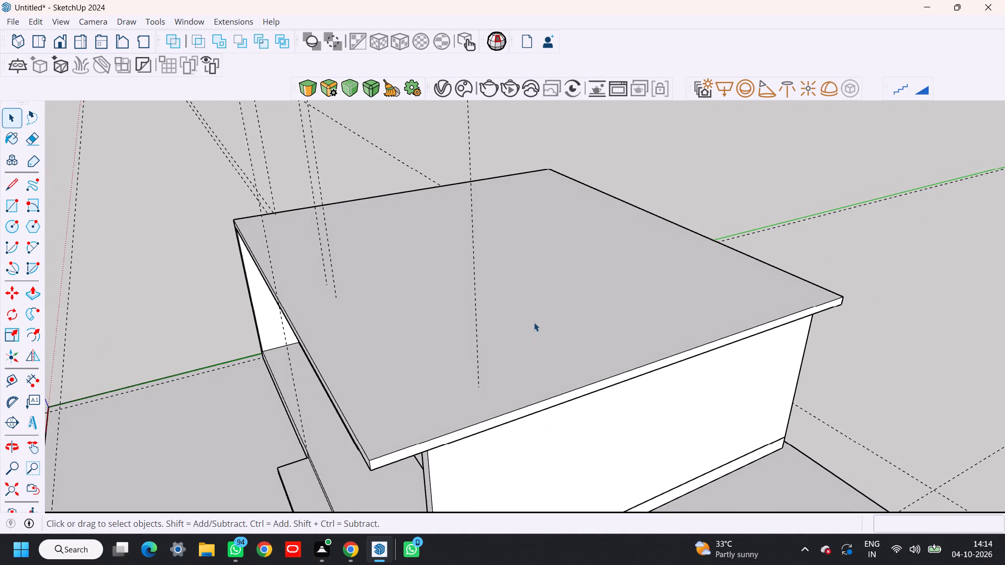
triple_click(534, 322)
triple_click(534, 322)
double_click(534, 322)
middle_drag(537, 381, 590, 331)
middle_drag(561, 414, 688, 334)
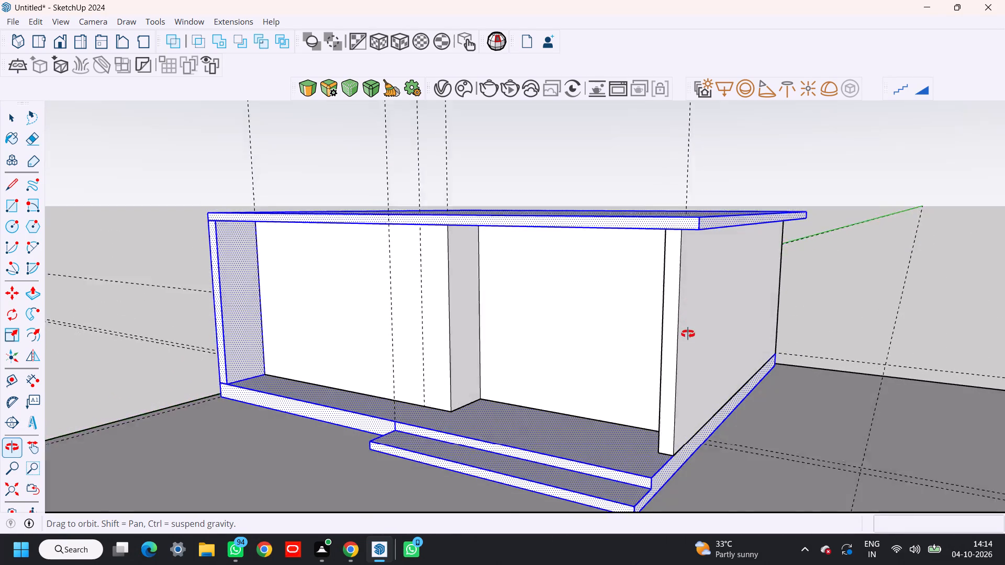
middle_drag(688, 334, 878, 288)
middle_drag(463, 440, 559, 466)
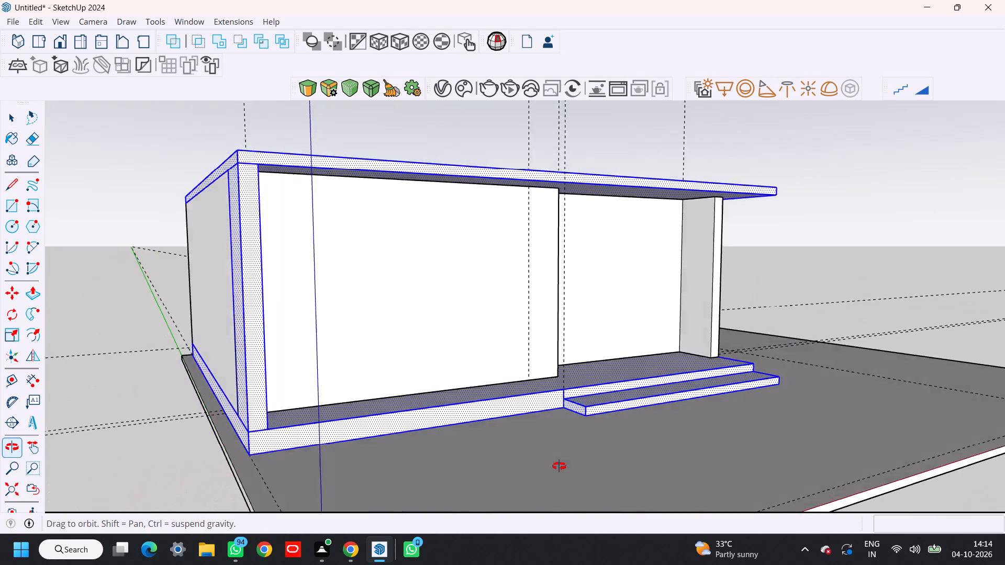
middle_drag(559, 466, 481, 486)
drag(150, 254, 154, 260)
middle_drag(310, 399, 498, 383)
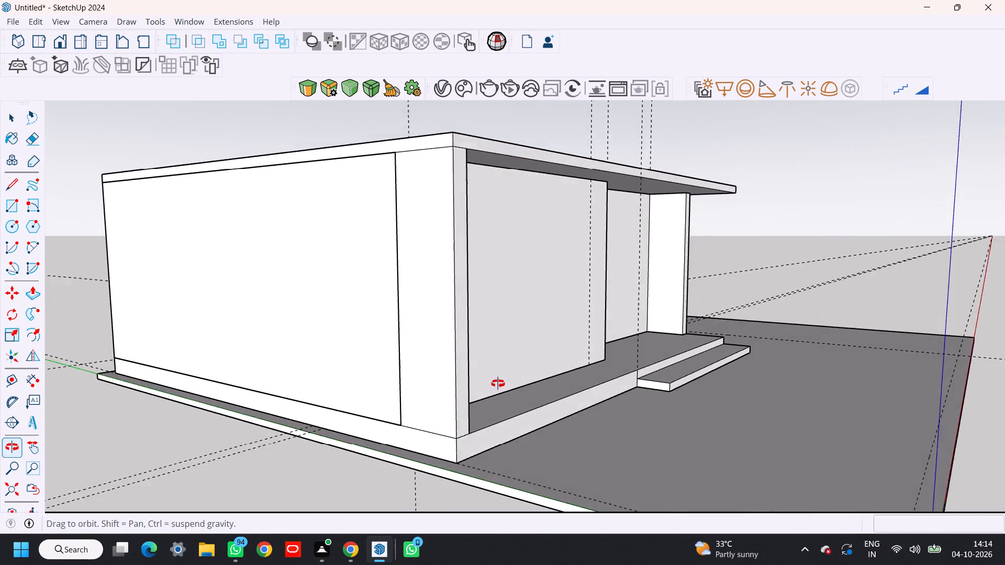
middle_drag(498, 383, 479, 394)
Draw a horizontal line across the front face of the new side wall extension, a little above the raised base.
scroll(448, 446, up, 10)
click(420, 431)
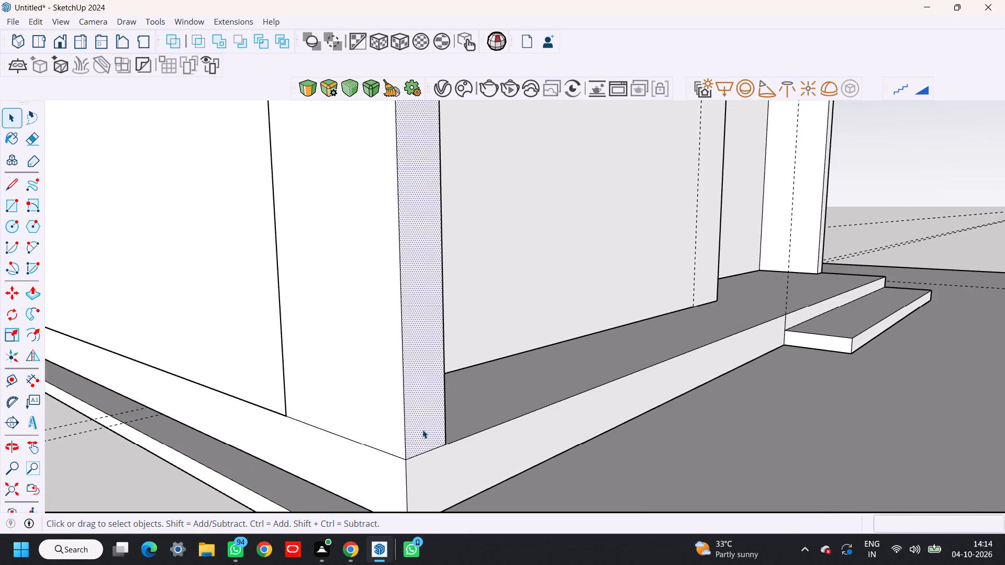
shift+middle_drag(428, 428, 454, 443)
middle_drag(463, 453, 442, 458)
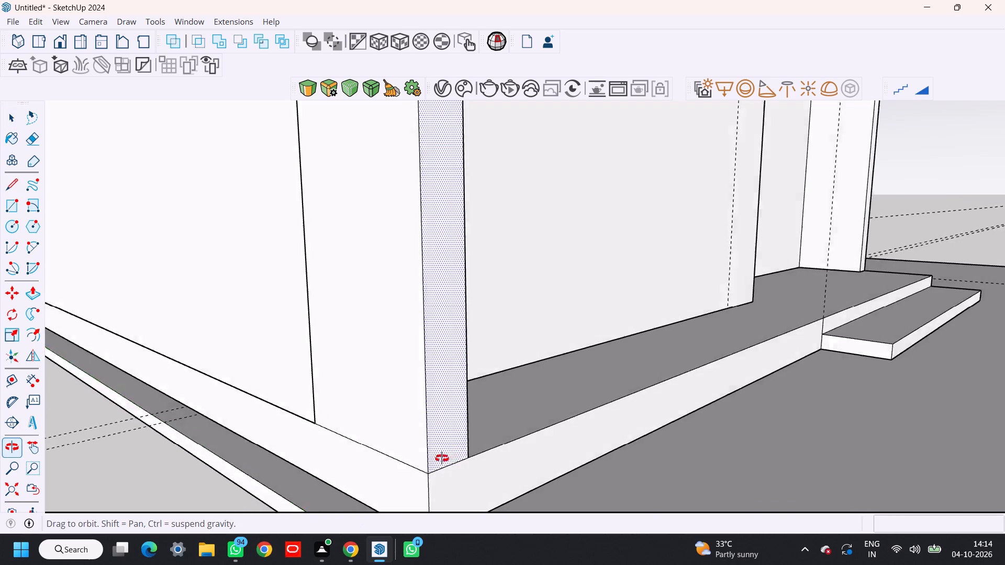
middle_drag(442, 458, 425, 456)
key(l)
click(464, 421)
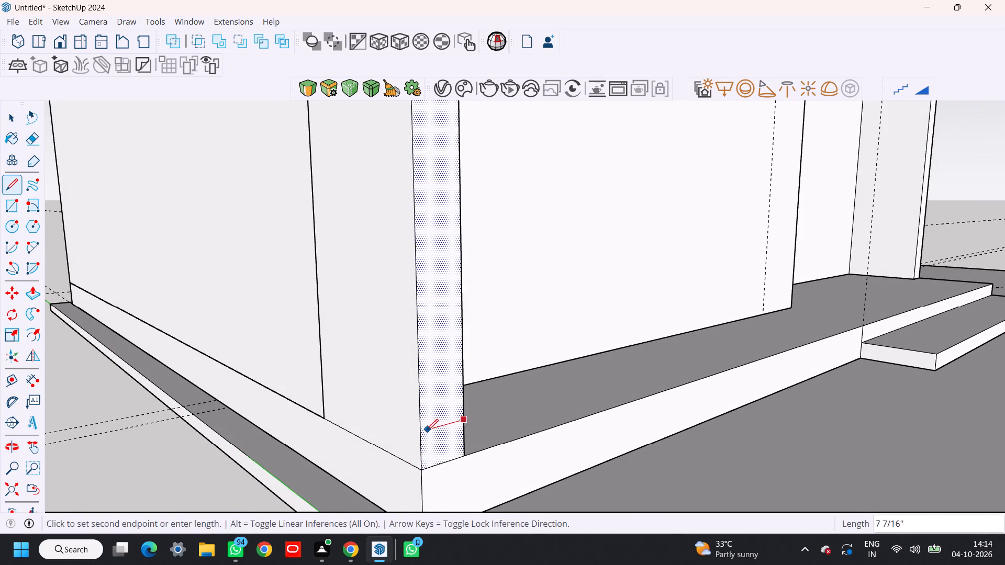
click(421, 431)
key(space)
Push the front strip below the drawn line back 3', cutting away the bottom of the side wall extension.
key(p)
click(451, 445)
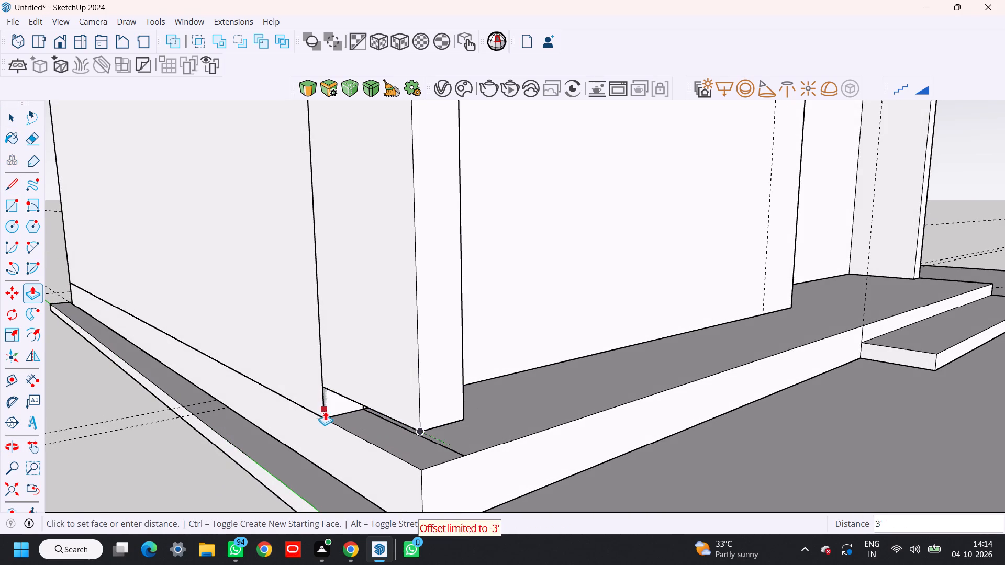
click(322, 411)
key(space)
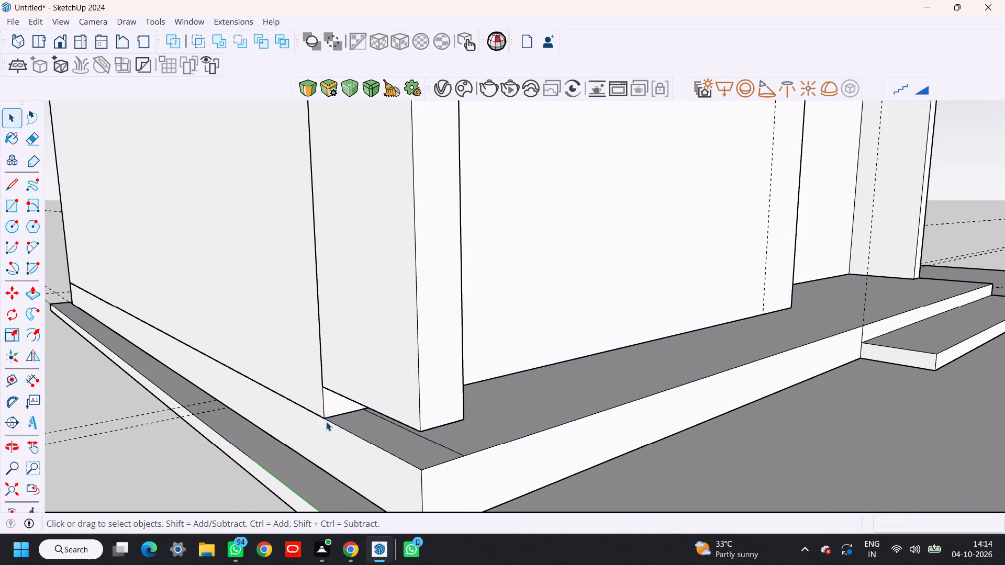
Select the side wall extension's connected geometry to check what it is joined to, and examine the house from the front.
click(322, 406)
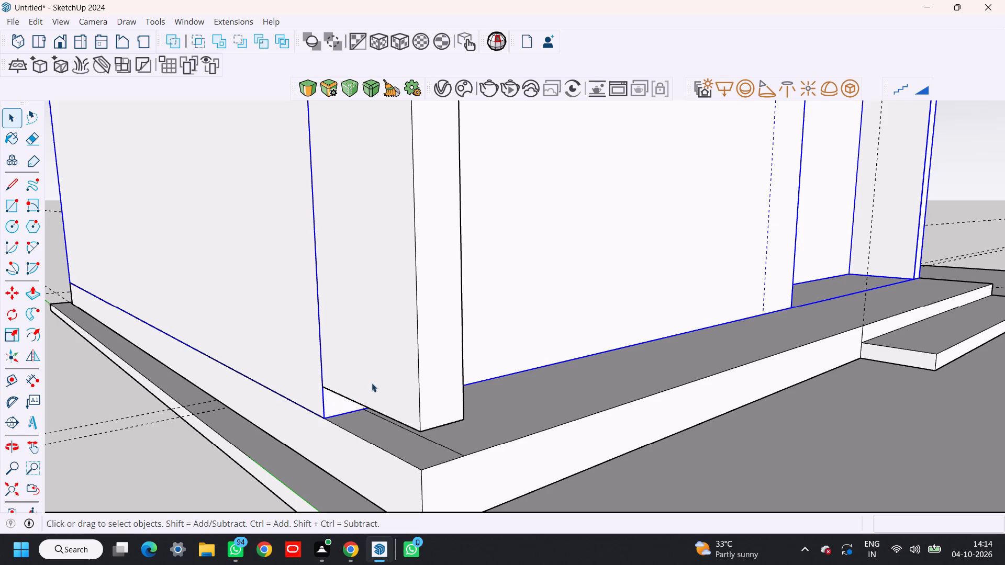
triple_click(374, 380)
triple_click(374, 380)
triple_click(374, 380)
scroll(397, 381, down, 5)
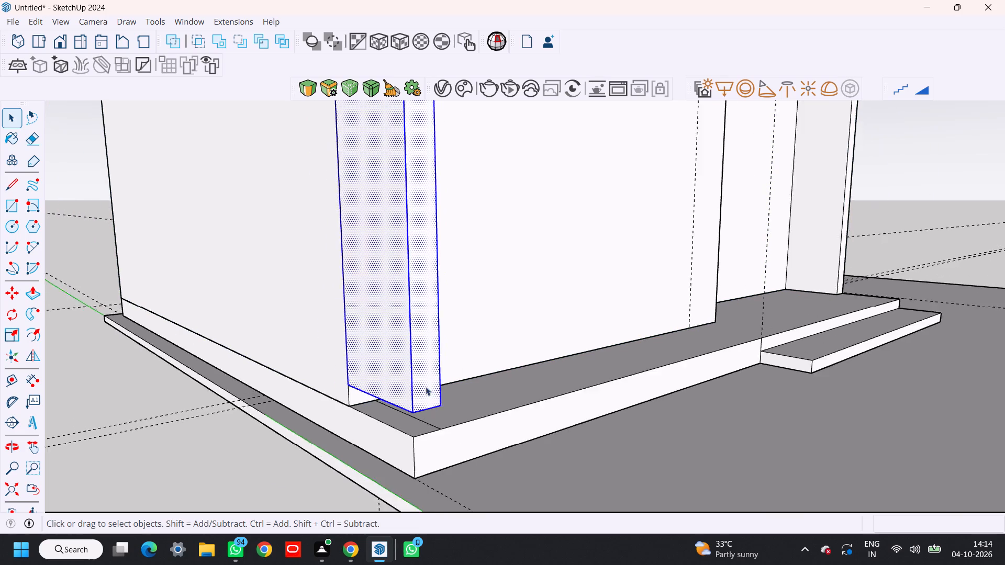
scroll(426, 387, down, 9)
middle_drag(450, 376, 437, 462)
middle_drag(455, 468, 404, 476)
scroll(449, 464, up, 3)
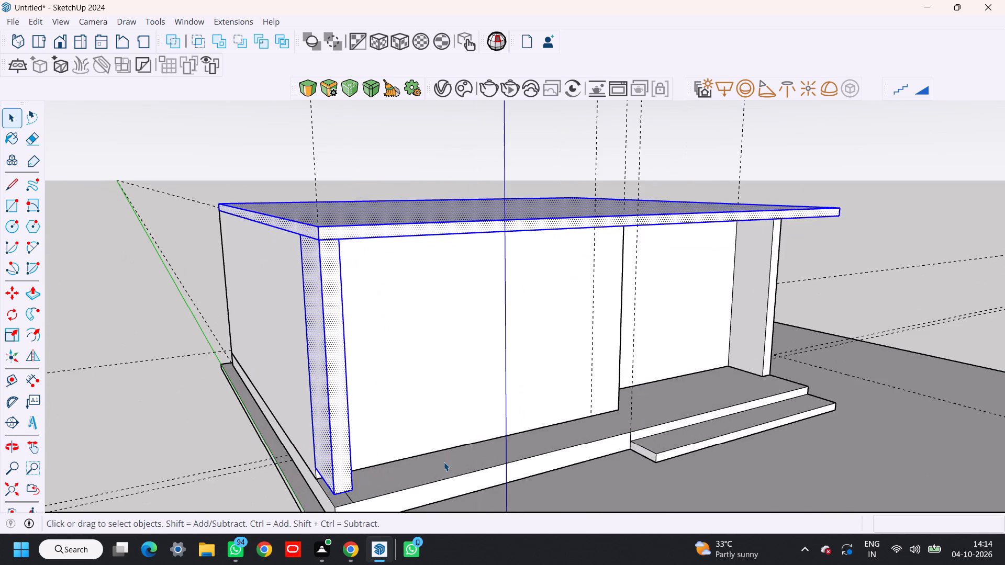
Group all connected geometry of the raised base and entrance step.
triple_click(444, 462)
triple_click(443, 461)
right_click(443, 461)
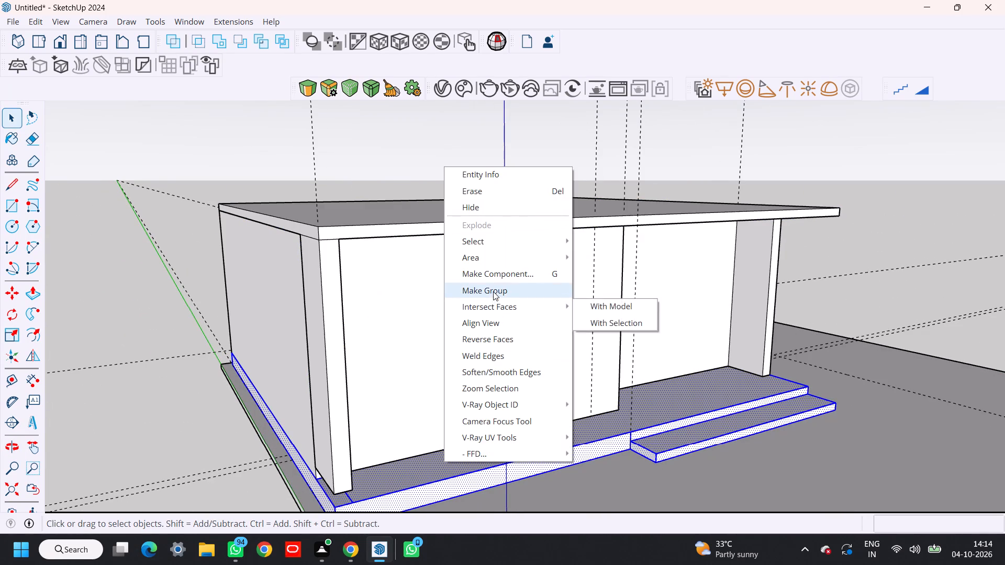
click(493, 291)
Pull the bottom face of the side wall extension down to the top of the raised base.
scroll(331, 480, up, 4)
shift+middle_drag(353, 460, 420, 405)
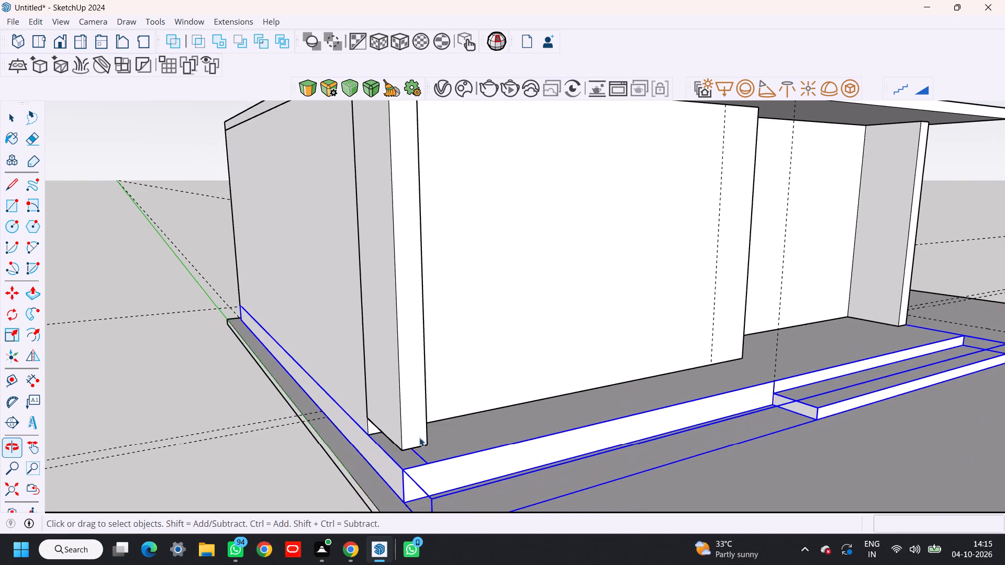
middle_drag(419, 437, 460, 292)
scroll(353, 399, up, 6)
click(418, 393)
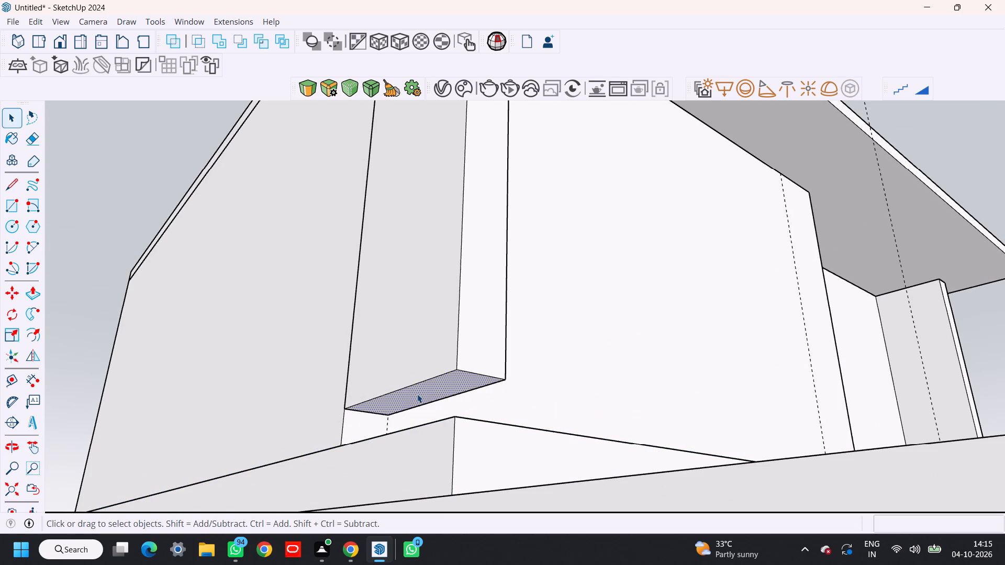
scroll(417, 394, up, 2)
key(p)
click(417, 394)
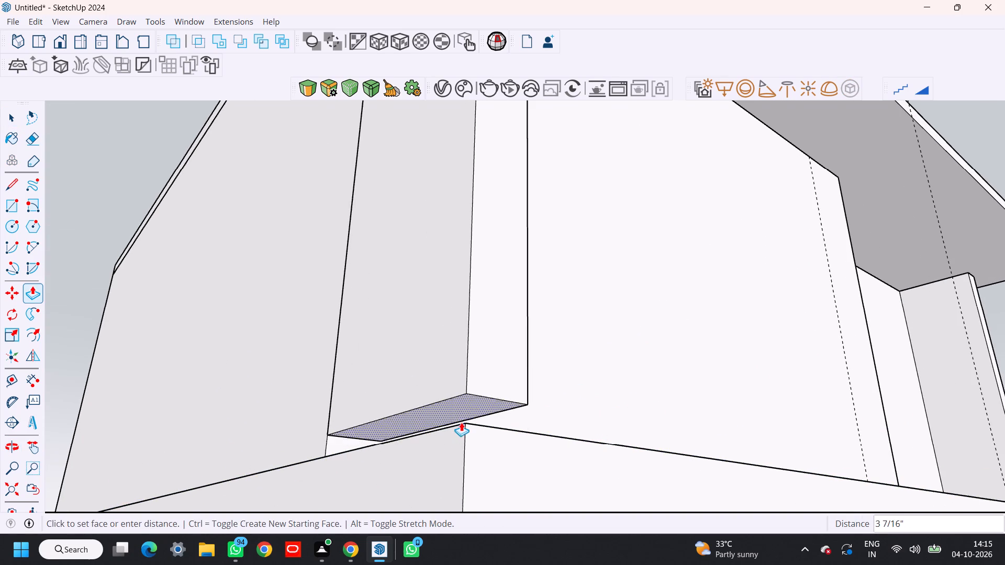
click(462, 425)
scroll(463, 426, down, 4)
key(space)
Group the roof slab together with its connected side wall extension.
middle_drag(499, 412, 493, 457)
triple_click(469, 361)
triple_click(469, 361)
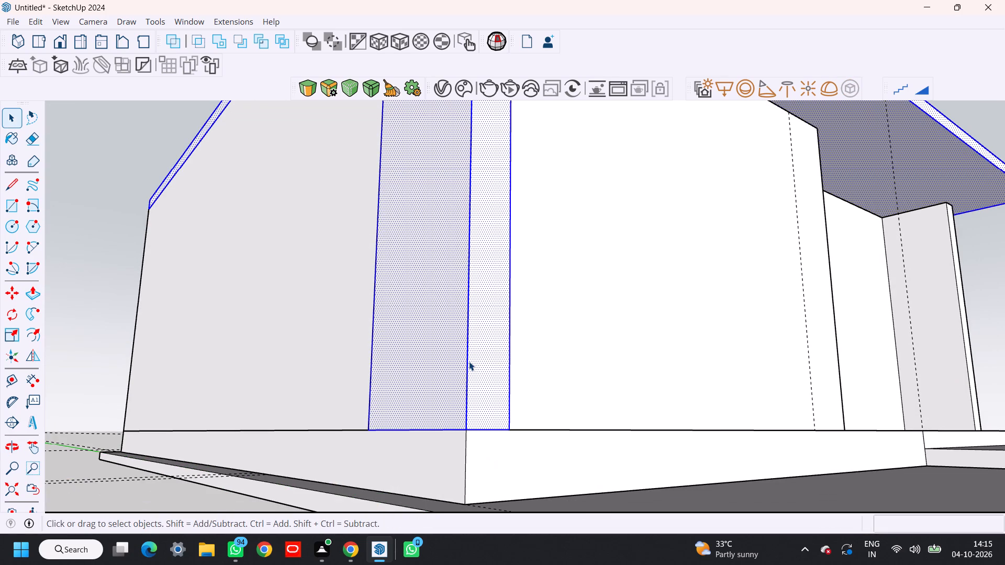
double_click(469, 361)
right_click(469, 361)
click(488, 204)
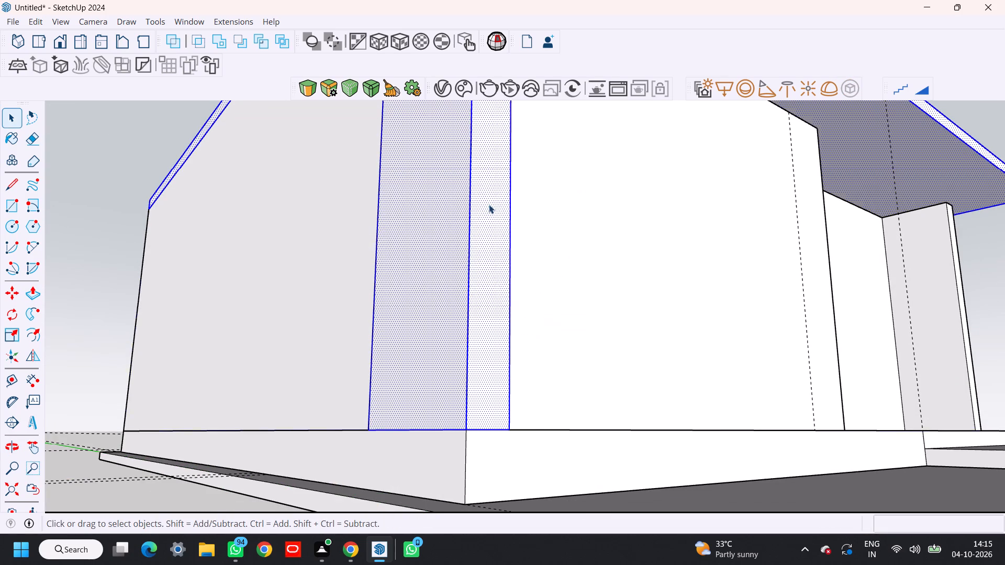
Draw a 32' 5" by 28' 9" rectangle over the top of the roof slab, corner to corner.
scroll(492, 234, down, 9)
shift+middle_drag(518, 254, 450, 403)
middle_drag(612, 359, 298, 345)
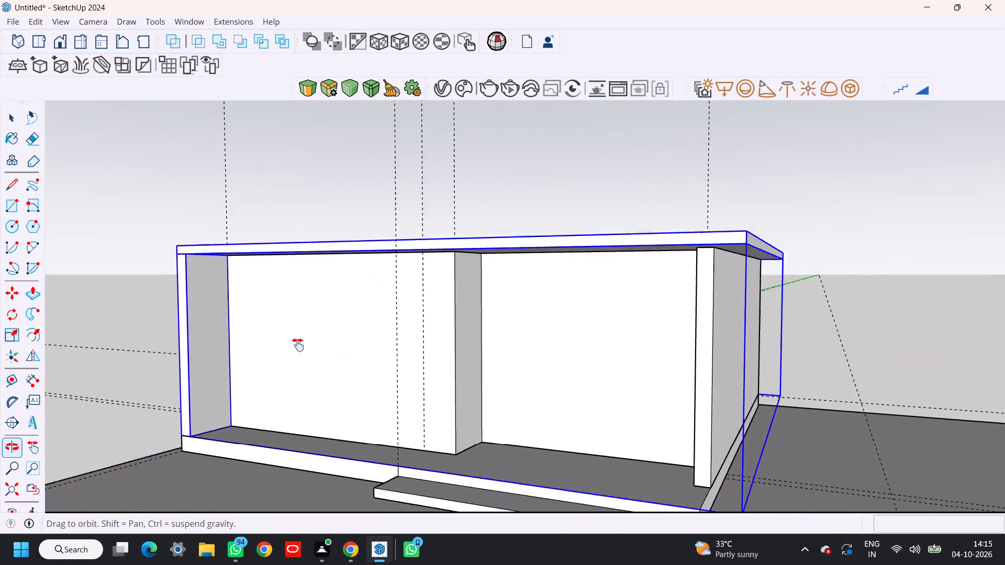
middle_drag(298, 345, 282, 321)
scroll(290, 319, down, 1)
shift+middle_drag(371, 329, 418, 382)
middle_drag(428, 377, 390, 340)
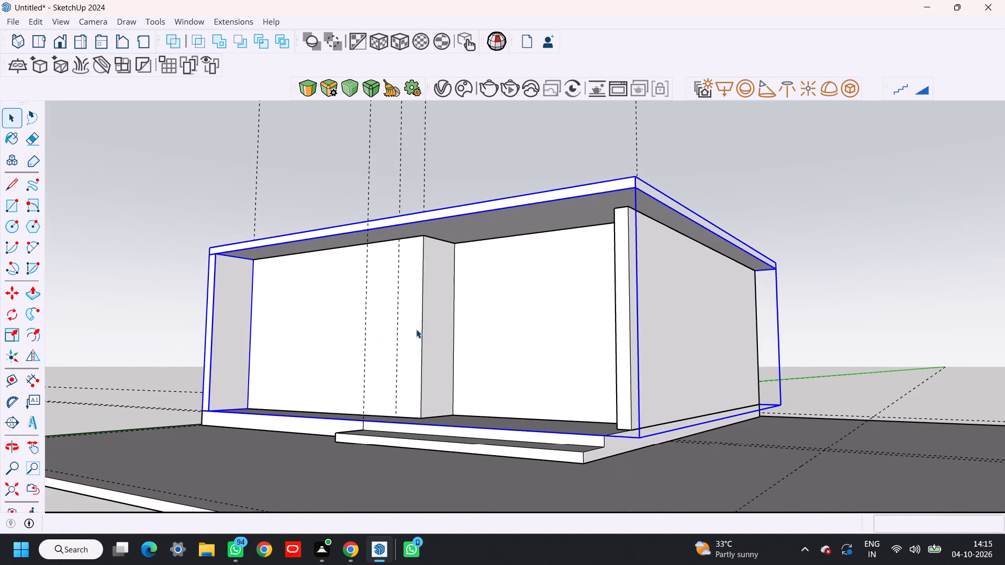
shift+middle_drag(412, 305, 462, 296)
middle_drag(452, 286, 435, 393)
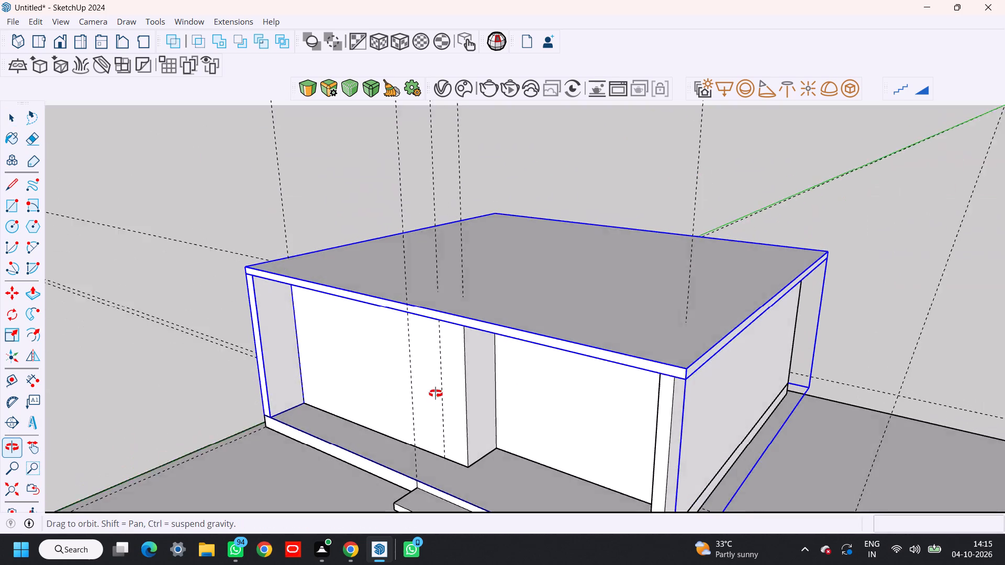
middle_drag(435, 393, 302, 478)
key(r)
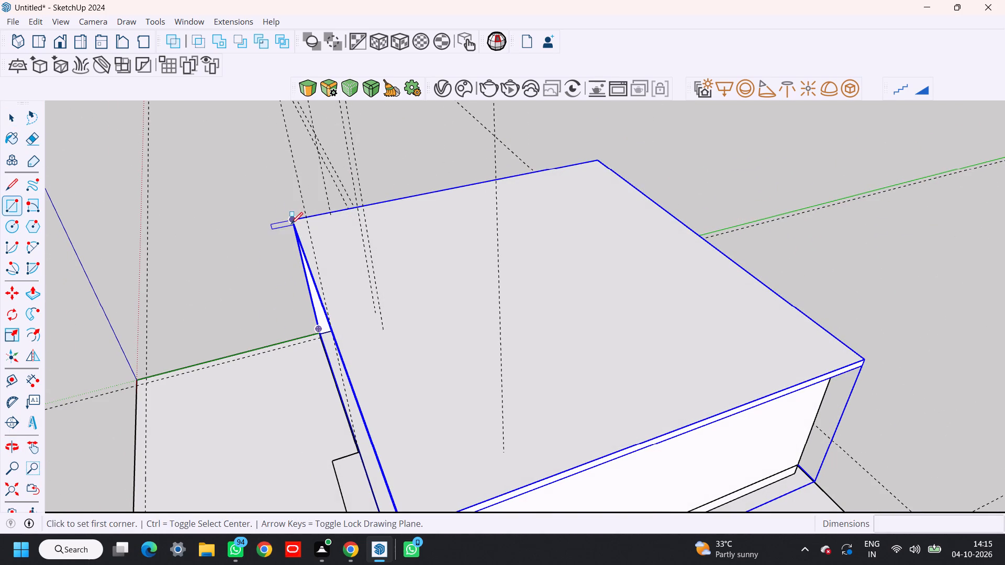
click(291, 224)
click(865, 360)
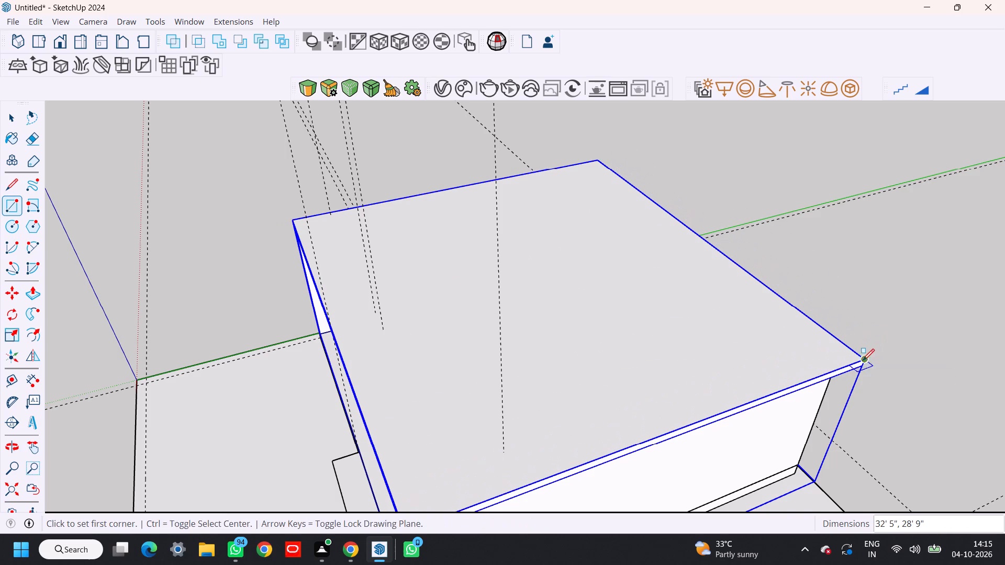
key(space)
Offset the roof rectangle's outline 9" inward to form the parapet rim.
key(f)
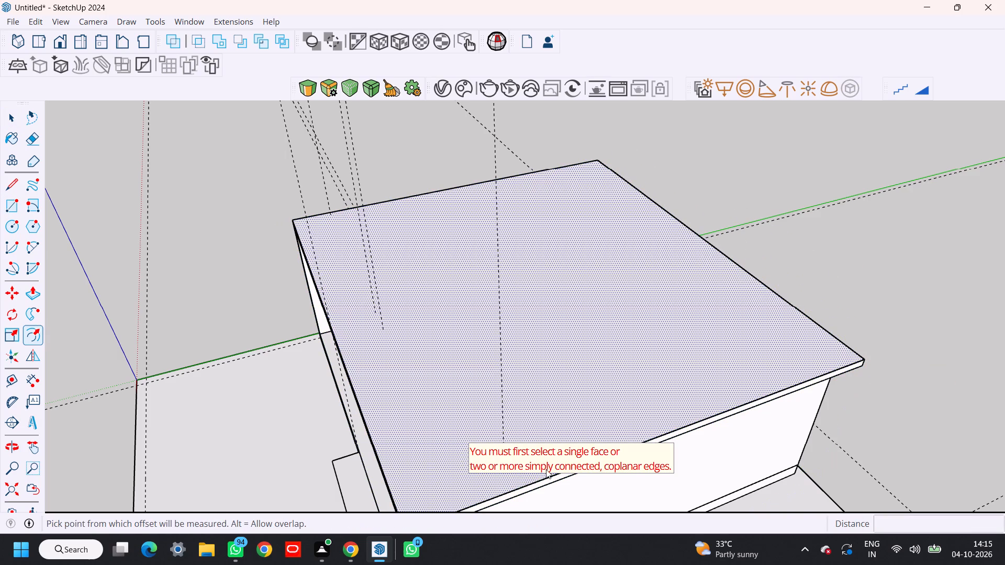
click(368, 413)
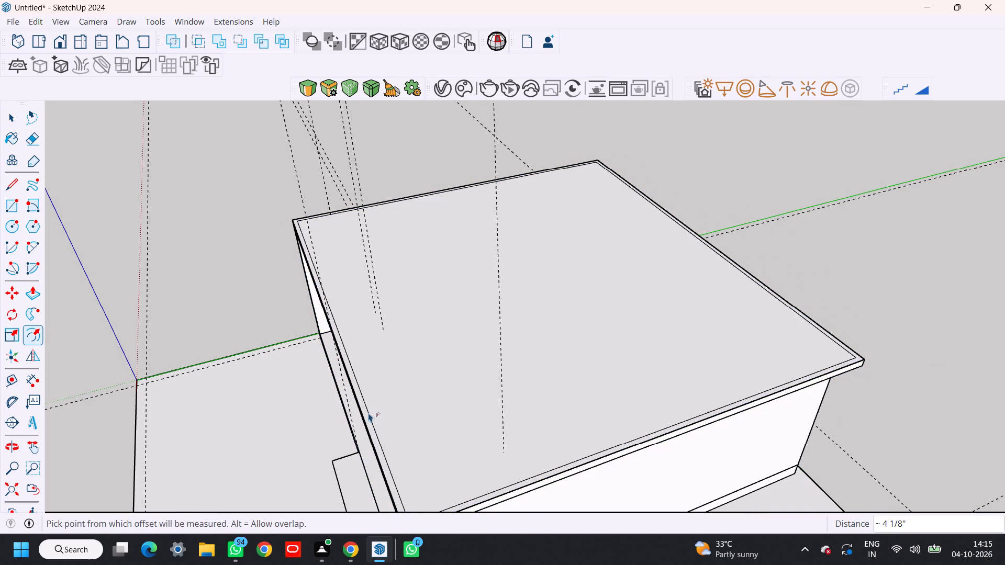
key(ctrl+z)
click(368, 412)
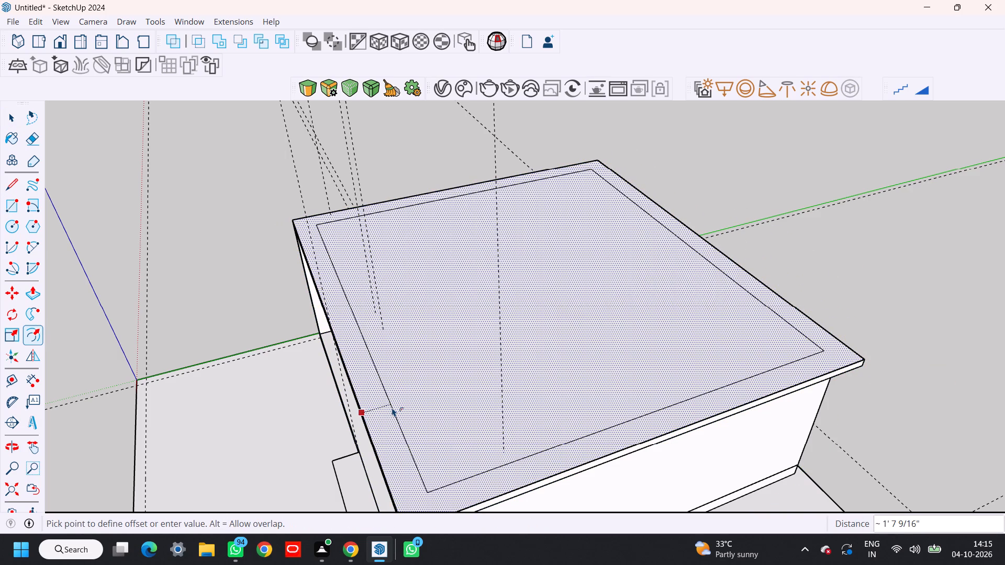
text(9")
key(Return)
key(space)
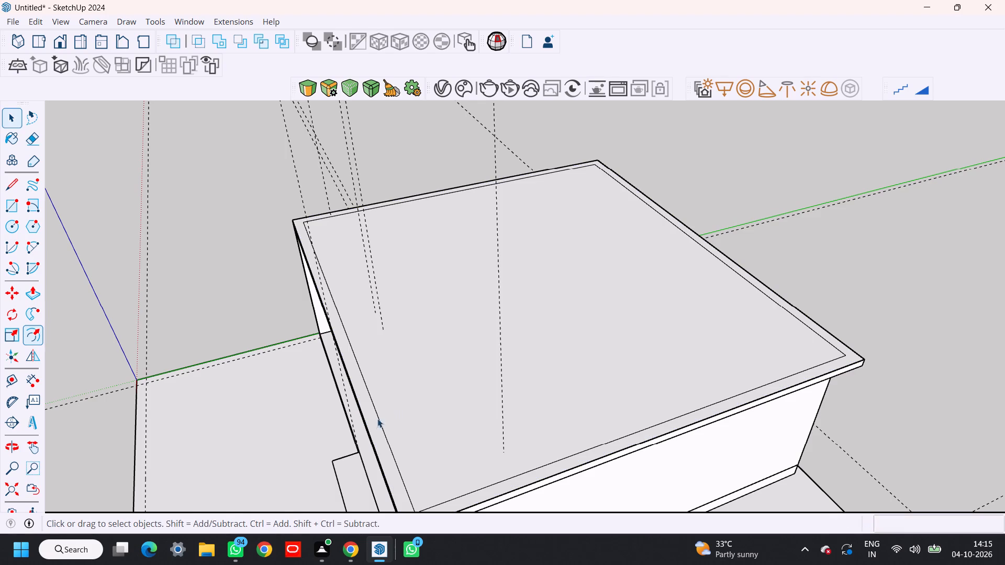
Pull the rim face around the roof edge up 3' to raise a parapet.
key(p)
click(378, 446)
middle_drag(379, 423, 420, 387)
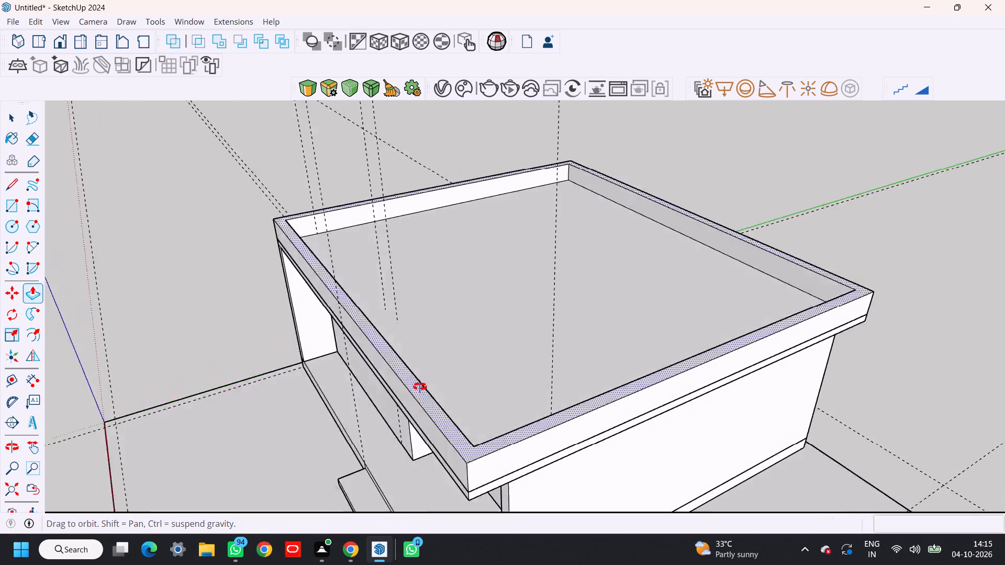
middle_drag(420, 387, 509, 263)
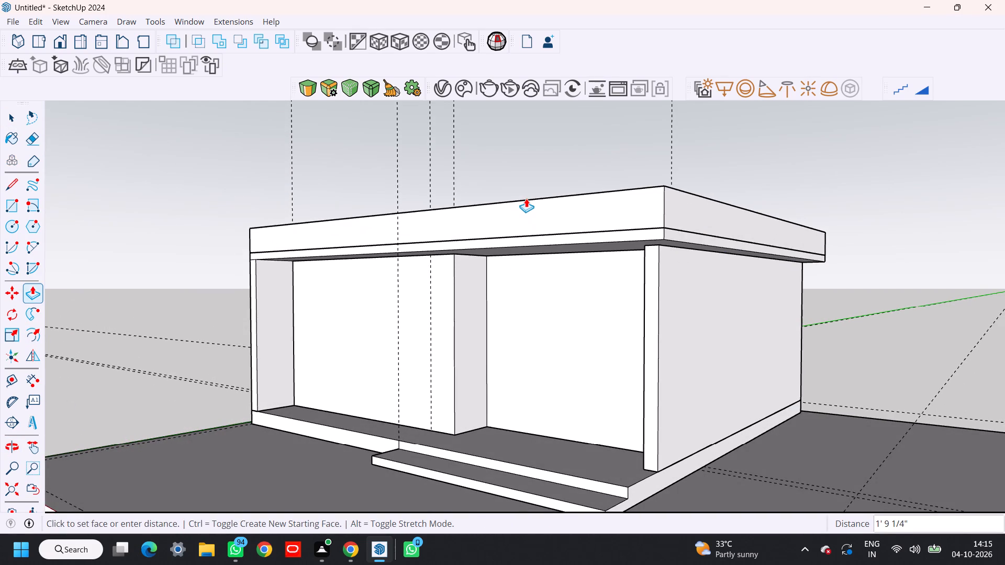
text(3')
key(Return)
Push the top face of the roof parapet down 1'.
middle_drag(575, 295, 561, 262)
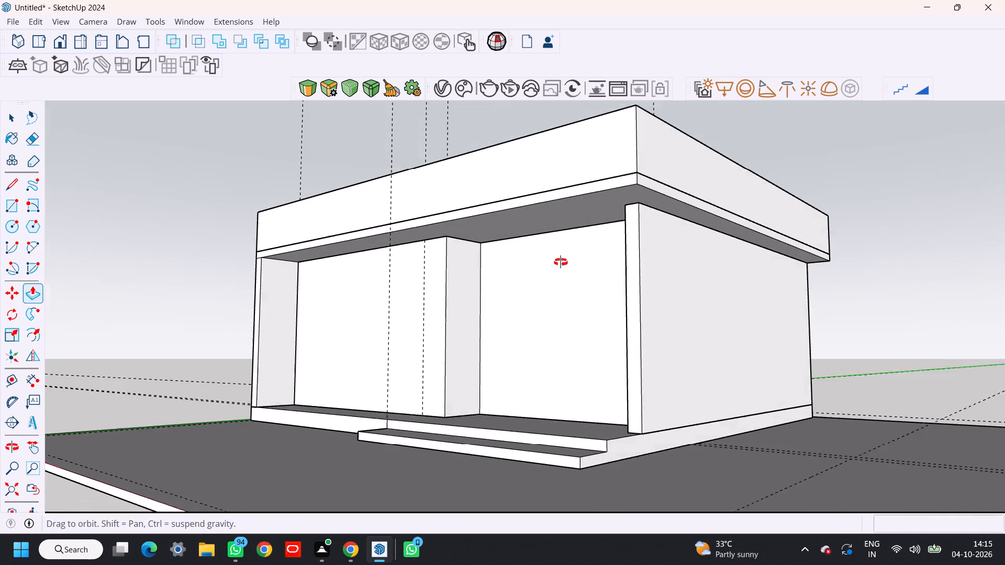
middle_drag(561, 262, 563, 263)
shift+middle_drag(559, 271, 566, 297)
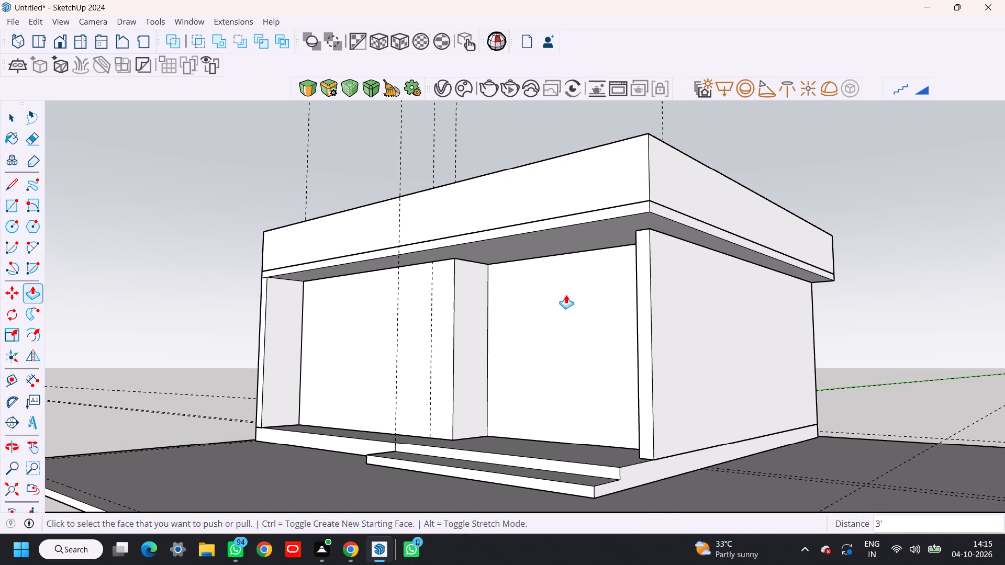
middle_drag(671, 241, 531, 423)
scroll(452, 352, up, 3)
click(447, 352)
text(1')
key(Return)
Group the parapet and its roof surface as one object.
middle_drag(466, 393, 571, 206)
scroll(598, 260, down, 1)
shift+middle_drag(619, 303, 619, 290)
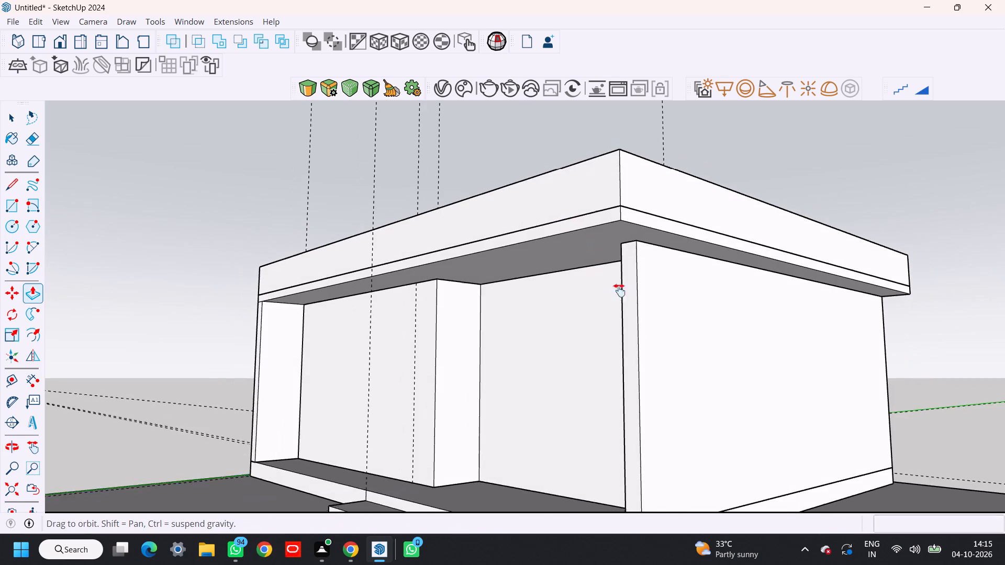
shift+middle_drag(619, 290, 615, 240)
middle_drag(624, 259, 647, 281)
scroll(647, 281, down, 1)
shift+middle_drag(647, 281, 668, 261)
middle_drag(691, 244, 608, 378)
key(space)
triple_click(540, 346)
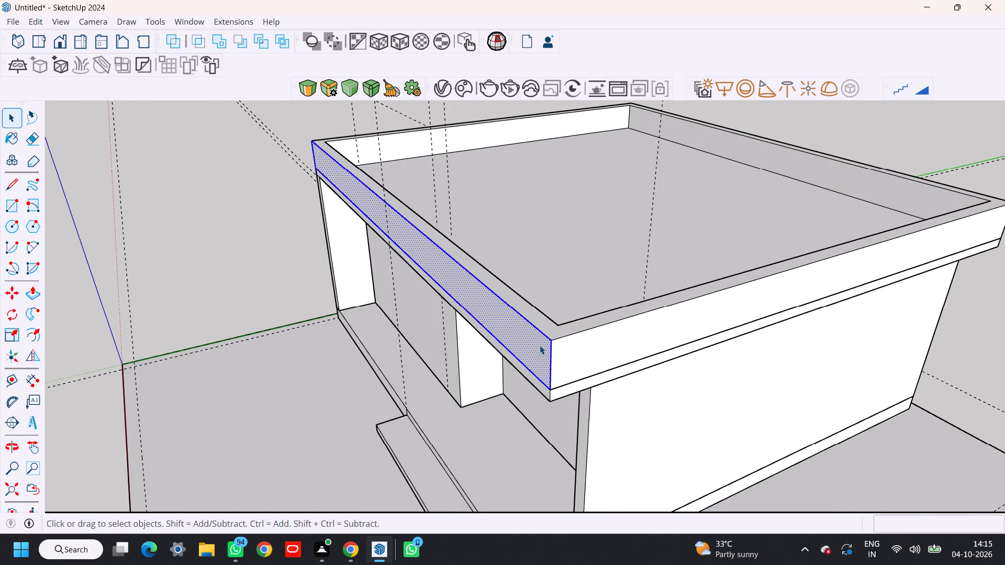
triple_click(540, 345)
triple_click(540, 345)
double_click(540, 345)
right_click(539, 343)
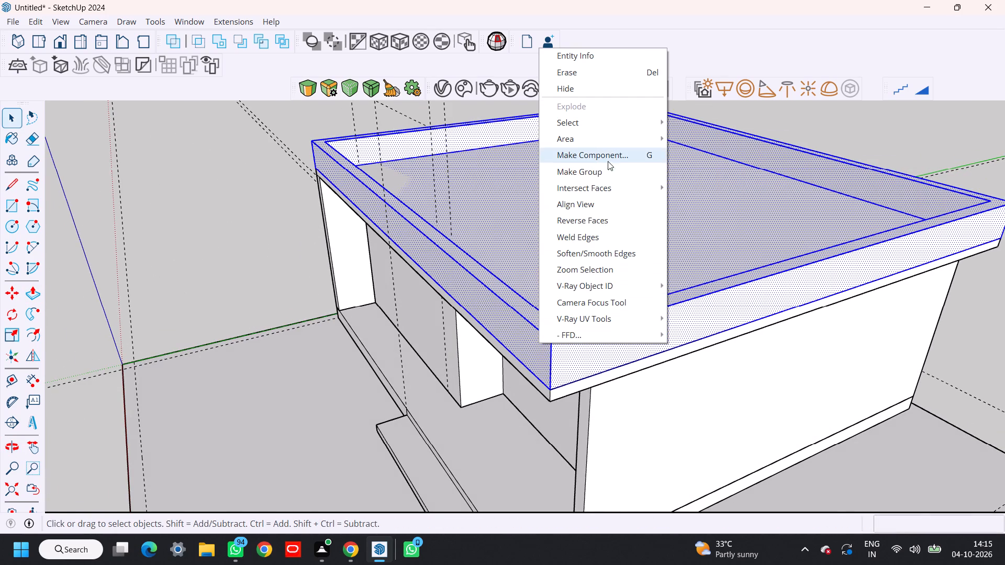
click(605, 169)
Place a guide line on the roof surface 3' inward from the front parapet's inner base edge.
shift+middle_drag(564, 309, 577, 335)
middle_drag(585, 350, 664, 201)
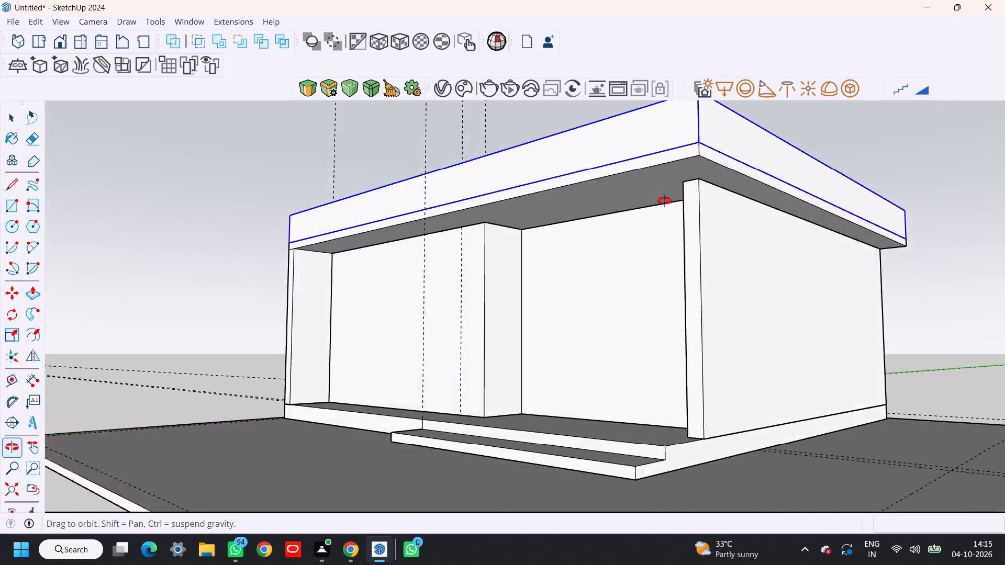
middle_drag(664, 201, 659, 393)
shift+middle_drag(602, 236, 594, 331)
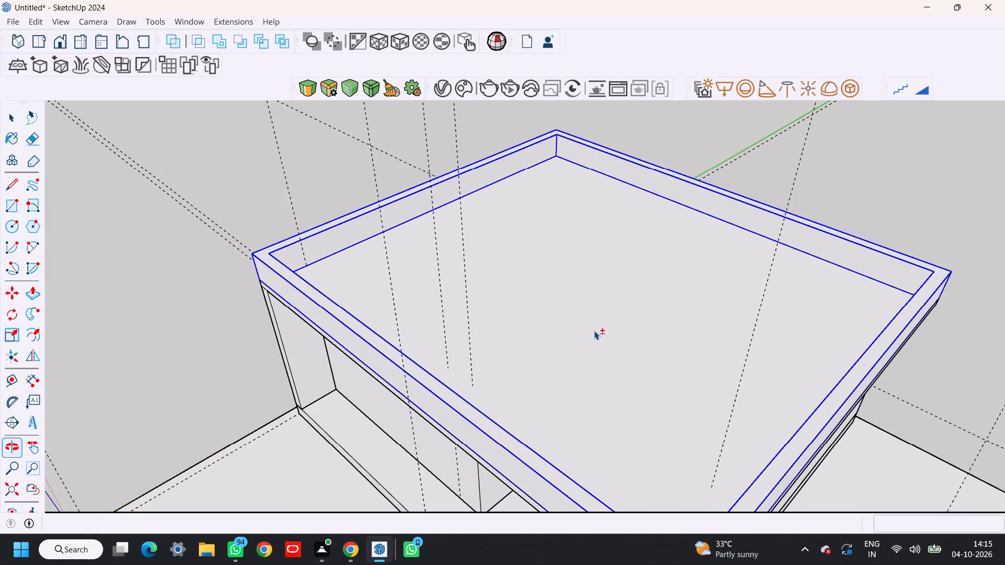
middle_drag(573, 254, 365, 350)
key(t)
scroll(296, 288, up, 2)
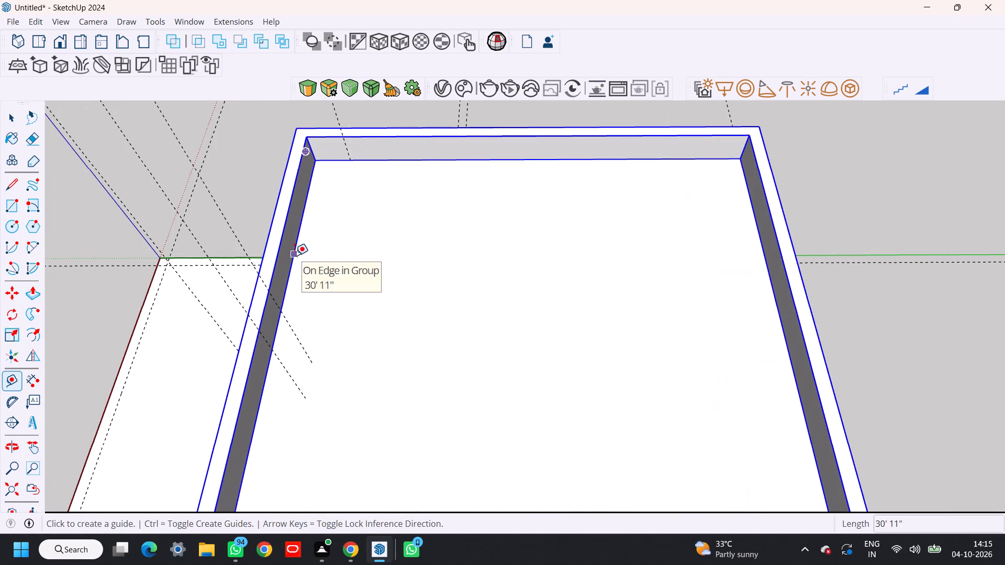
click(295, 255)
text(3')
key(Return)
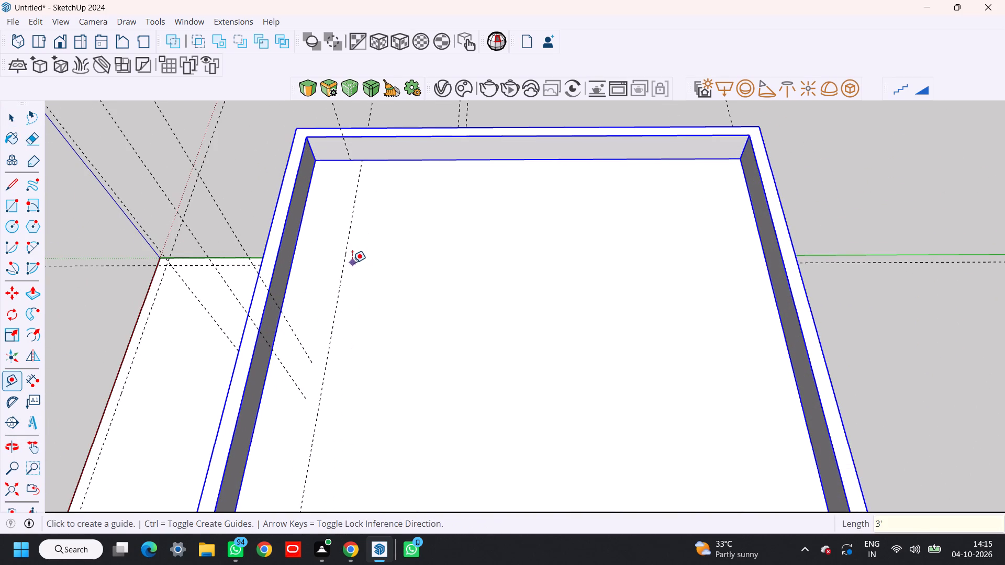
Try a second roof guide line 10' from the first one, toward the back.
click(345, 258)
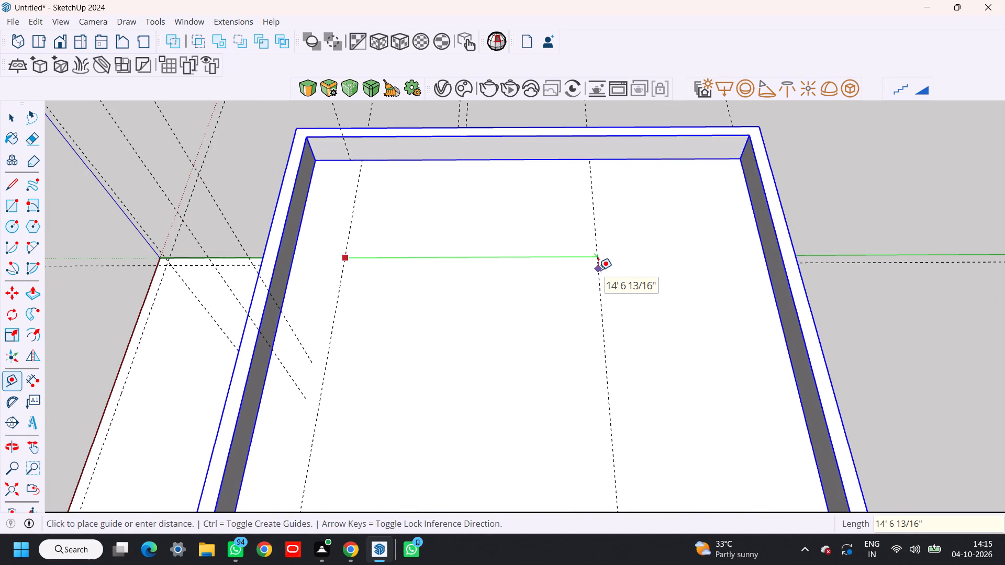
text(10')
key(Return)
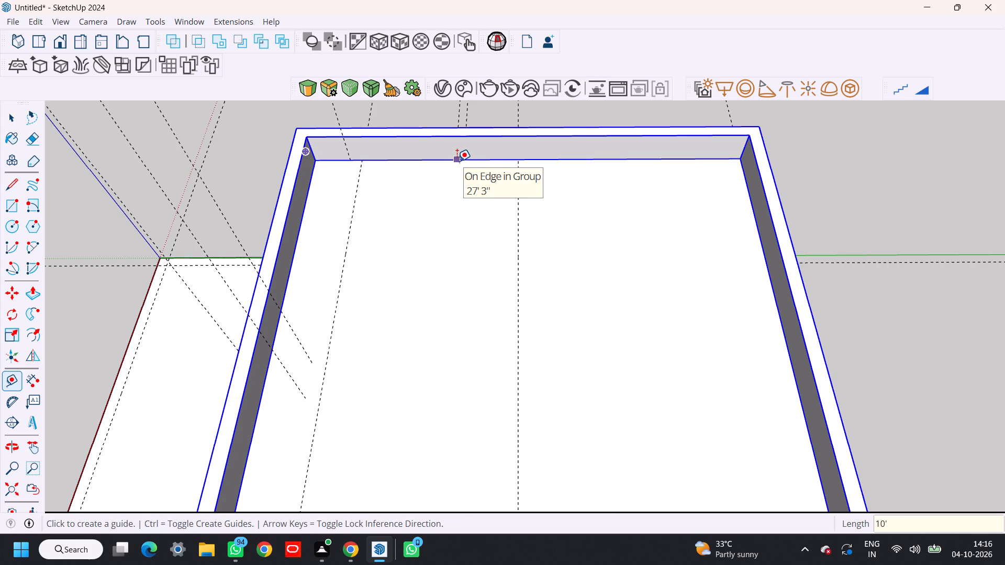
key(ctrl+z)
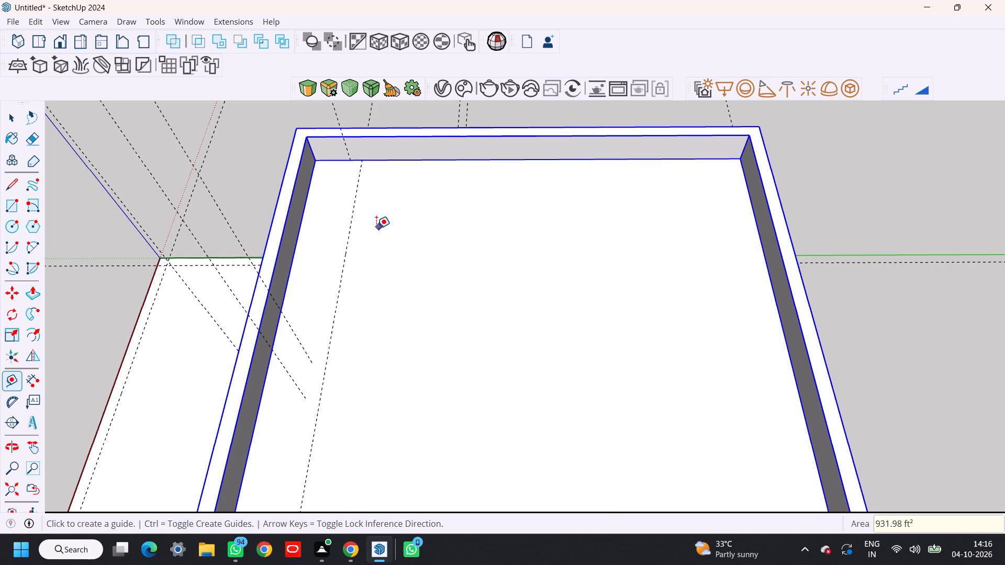
Place a second roof guide line 15' behind the first one.
click(350, 230)
text(11)
key(BackSpace)
text(5')
key(Return)
Place a roof guide line 10' inward from the inner base edge of the left-side parapet, as seen from the front.
click(502, 161)
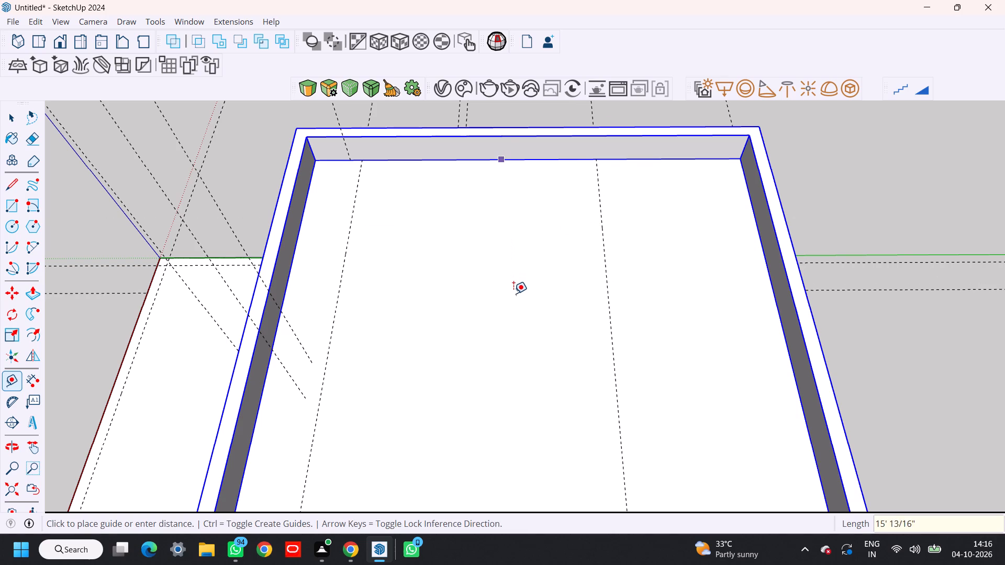
key(Left)
key(Right)
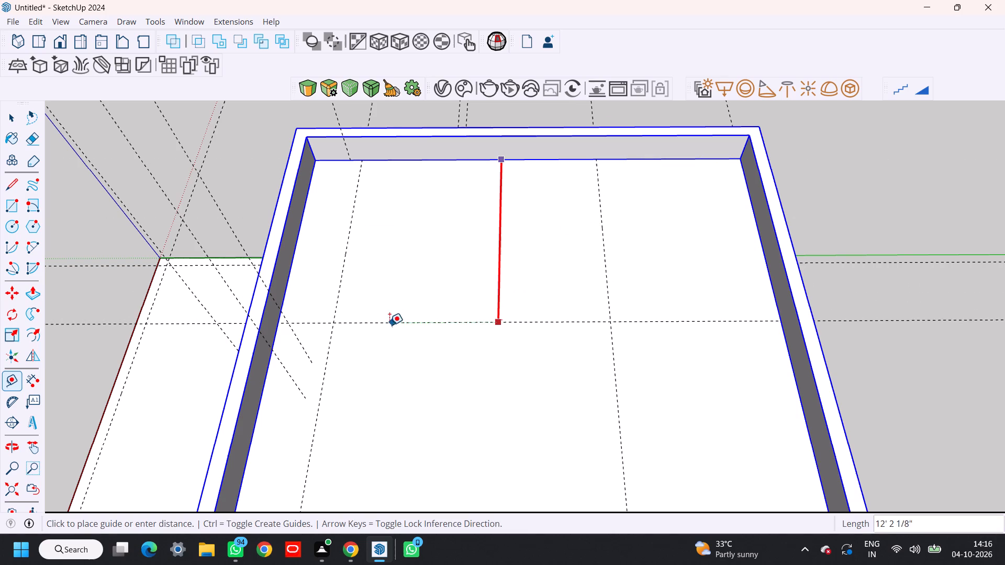
text(10')
key(Return)
Draw a rectangle on the roof surface bounded by the guide lines and the side parapet's inner base edge.
key(r)
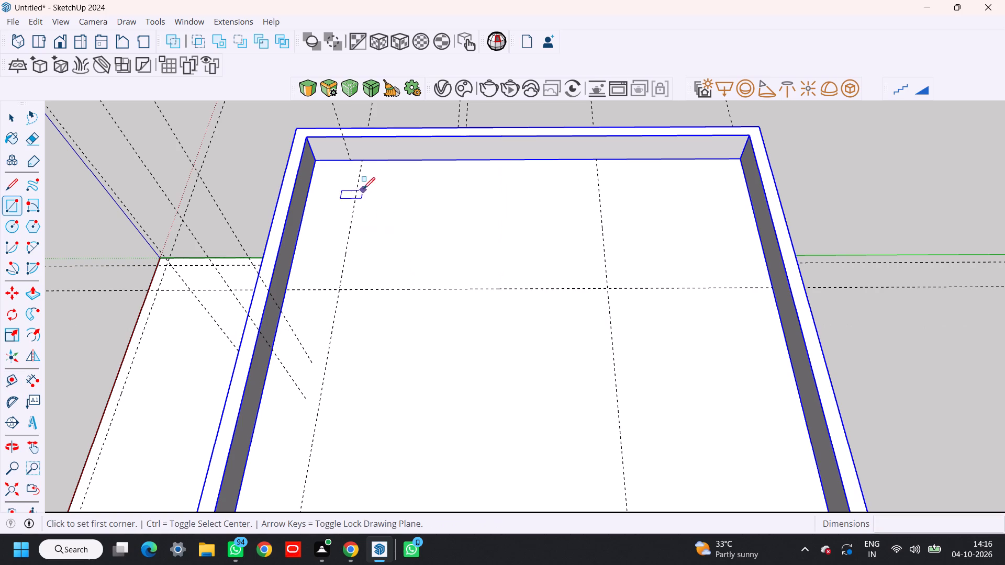
click(365, 162)
click(611, 290)
key(space)
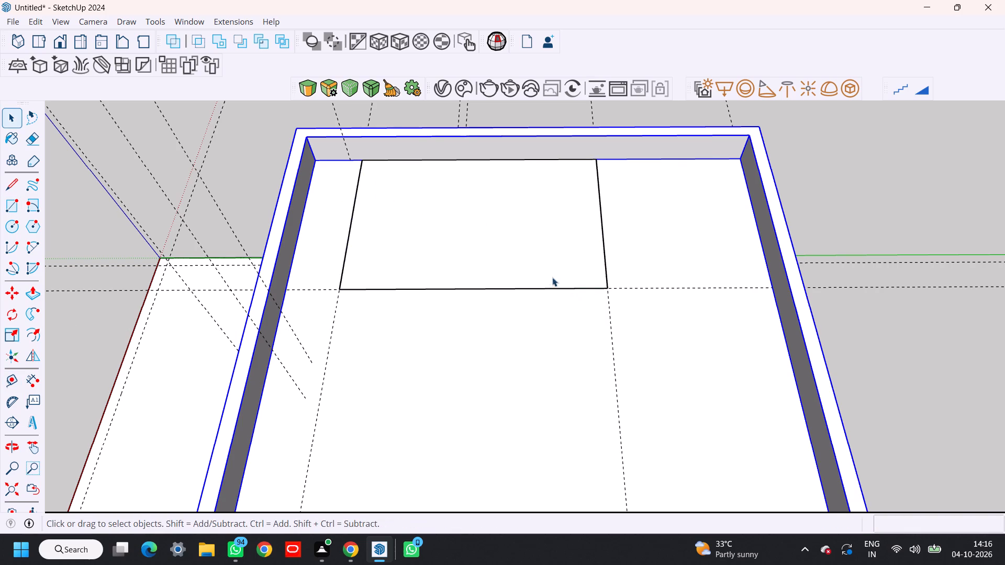
Extrude the rooftop rectangle upward to a height of 5'.
key(p)
click(513, 265)
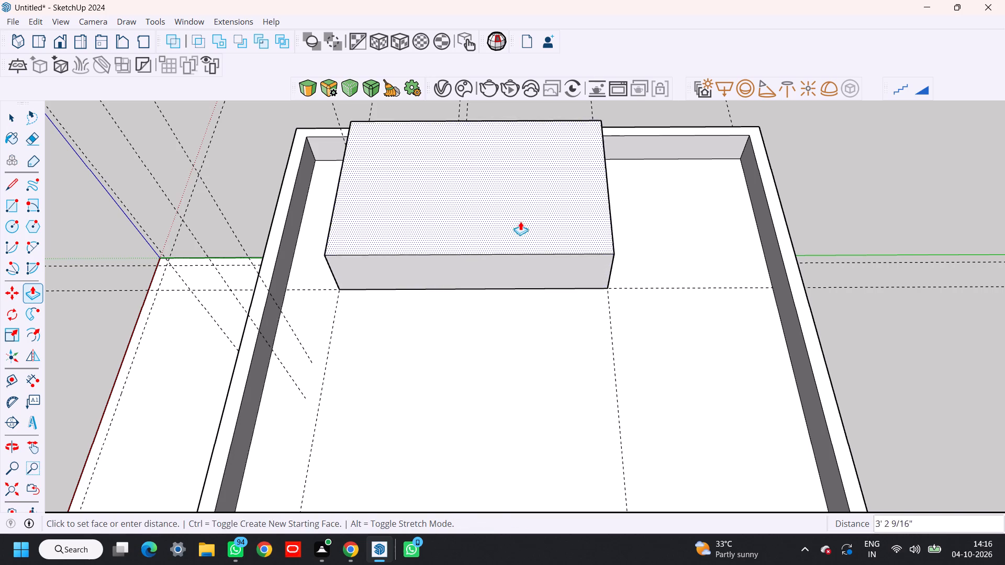
shift+middle_drag(503, 243, 543, 333)
middle_drag(544, 331, 702, 69)
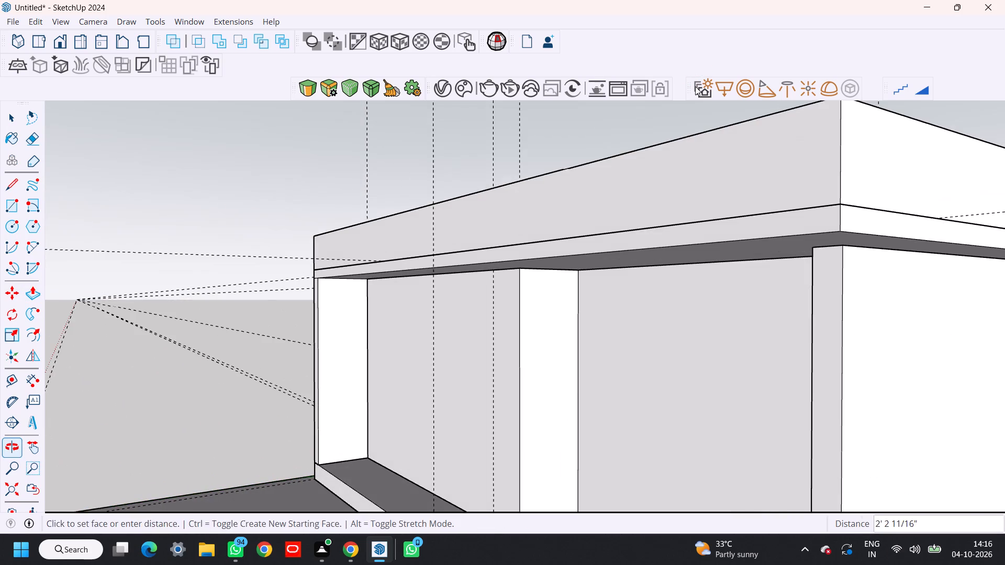
shift+scroll(534, 132, up, 1)
shift+middle_drag(534, 136, 542, 182)
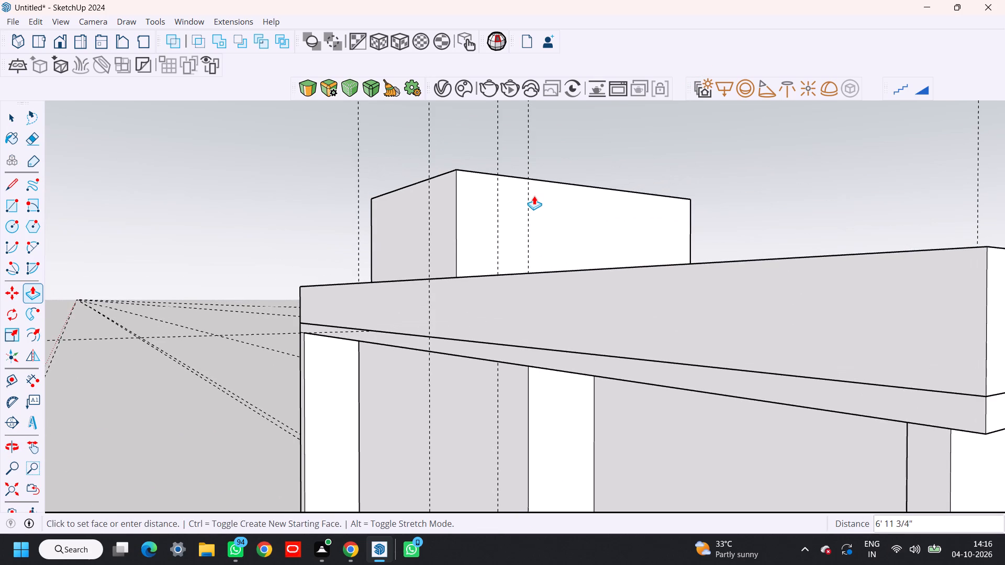
text(3')
key(Return)
text(5')
key(Return)
Offset the outline of the rooftop block's top face 6" inward.
middle_drag(532, 251, 587, 225)
scroll(586, 227, down, 5)
shift+middle_drag(616, 260, 566, 245)
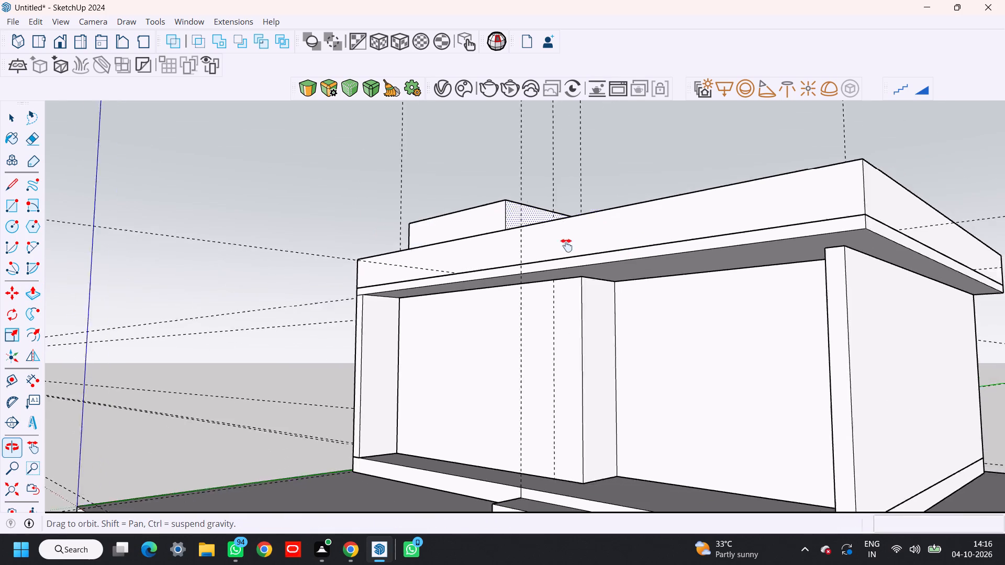
shift+middle_drag(566, 245, 457, 206)
middle_drag(472, 217, 494, 234)
shift+middle_drag(532, 265, 519, 239)
middle_drag(542, 250, 552, 257)
middle_drag(593, 225, 600, 393)
shift+middle_drag(559, 285, 632, 377)
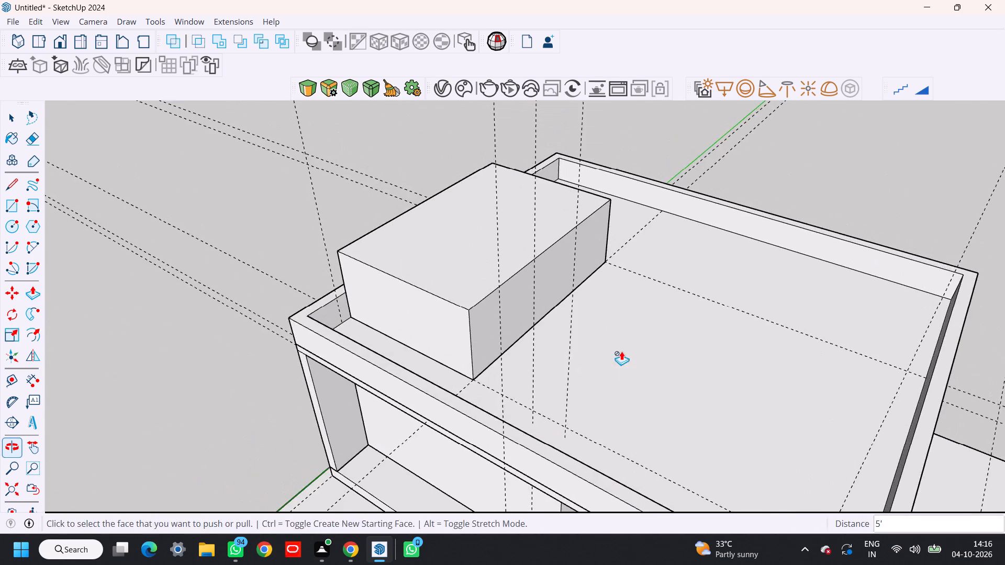
middle_drag(629, 330, 475, 414)
scroll(456, 270, up, 3)
key(f)
scroll(468, 303, up, 3)
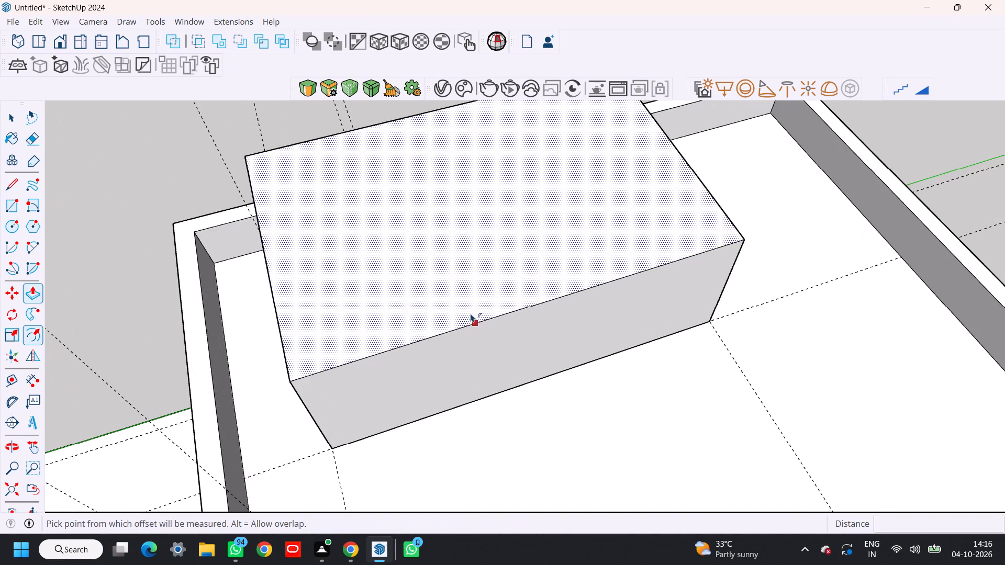
click(472, 318)
text(6")
key(Return)
key(space)
key(bracketleft)
Push the inner top face of the rooftop block down 5' to hollow it into walls.
key(p)
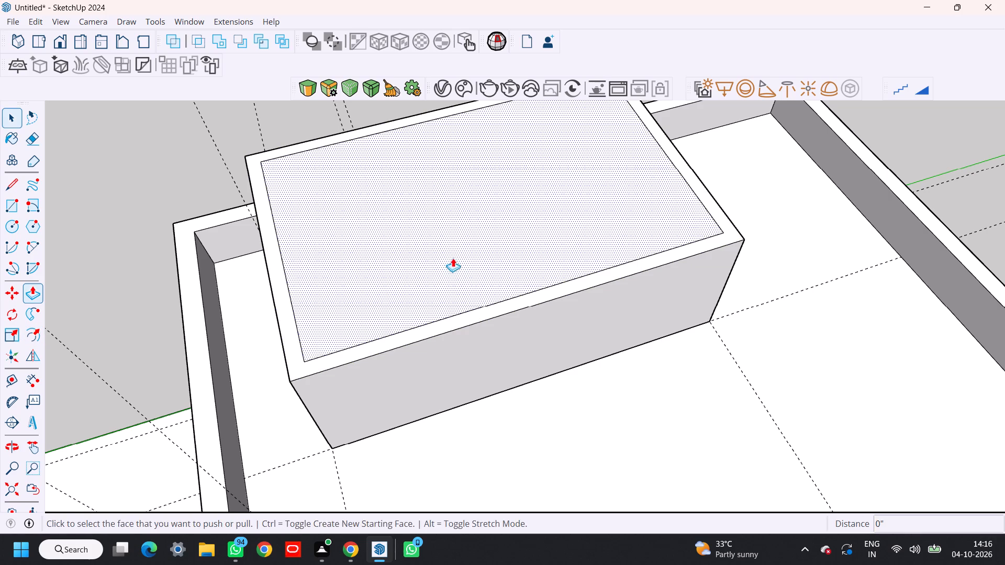
click(453, 250)
click(495, 394)
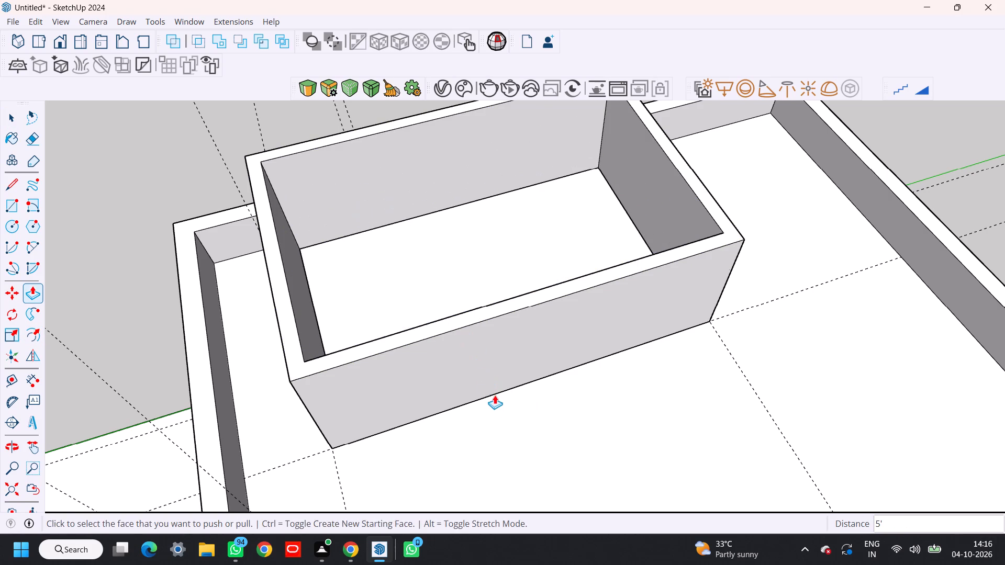
Group all the connected wall geometry of the rooftop room.
key(space)
triple_click(498, 369)
triple_click(498, 369)
click(498, 368)
right_click(497, 367)
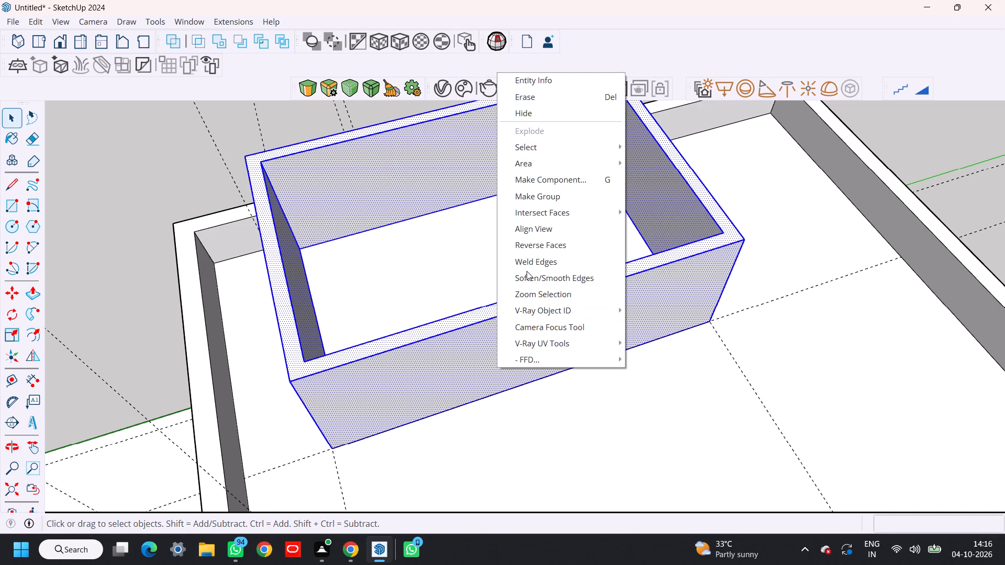
click(542, 201)
Cap the rooftop room with a rectangular slab over its outer wall corners, extruded 6" thick.
key(r)
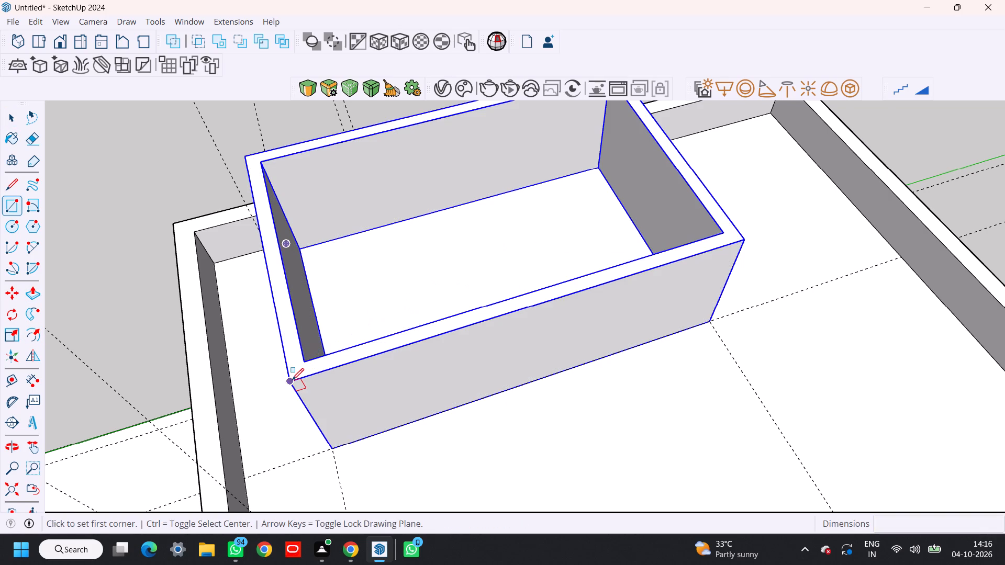
click(293, 380)
shift+middle_drag(451, 260, 441, 368)
click(608, 177)
key(space)
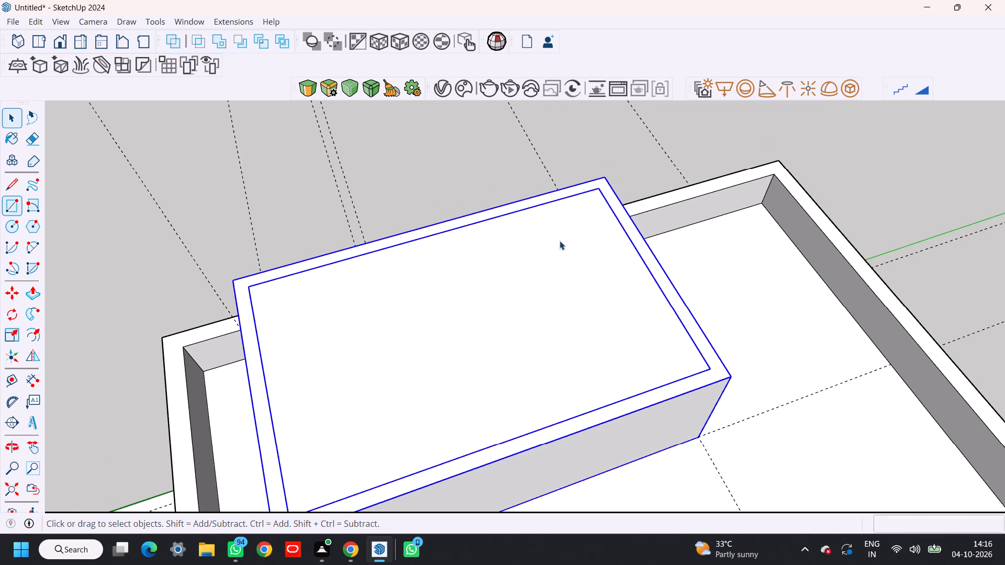
key(p)
click(468, 311)
text(6')
key(Return)
text(6")
key(Return)
Make the rooftop room's roof slab a separate group.
key(space)
triple_click(392, 261)
double_click(392, 261)
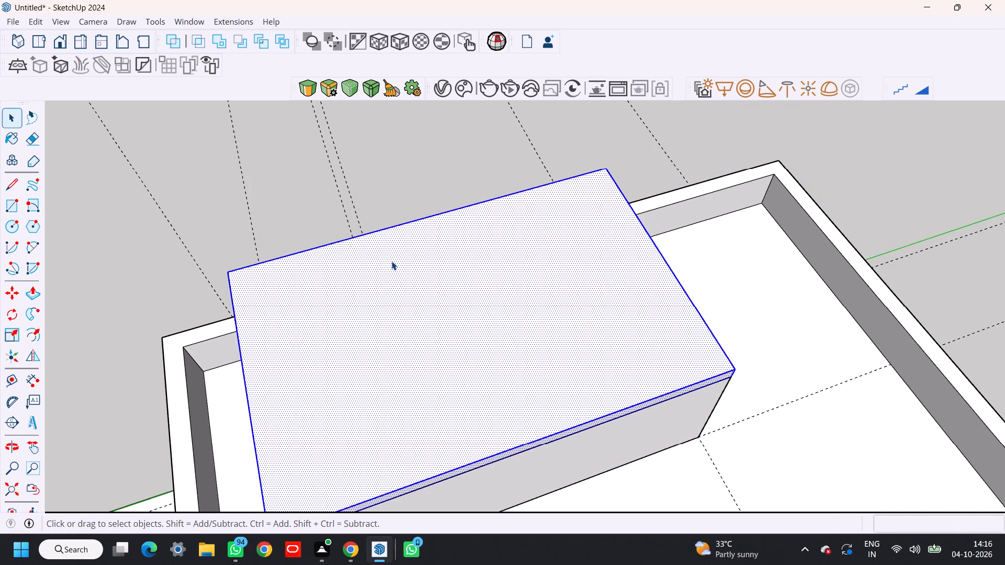
double_click(392, 262)
right_click(392, 262)
click(456, 388)
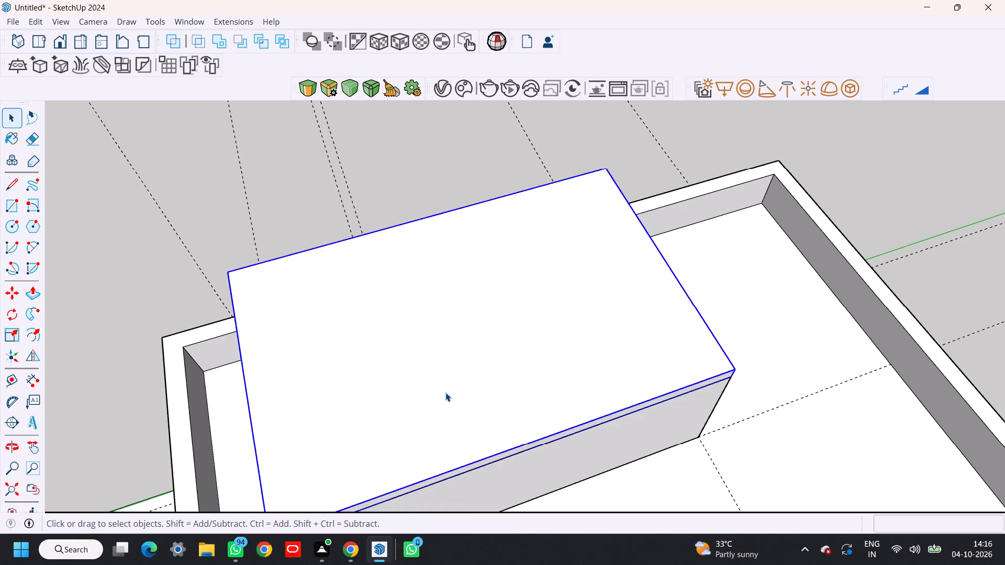
Frame the whole house in a low front-corner perspective showing the recessed front, entrance step and rooftop room.
scroll(445, 394, down, 4)
shift+middle_drag(439, 412, 521, 365)
middle_drag(533, 452, 650, 206)
scroll(680, 255, down, 2)
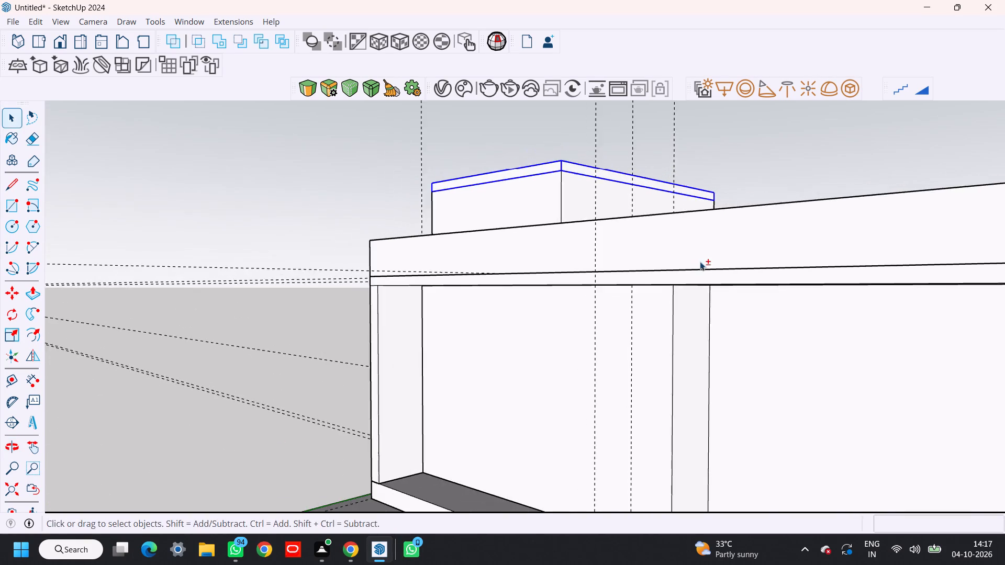
shift+middle_drag(700, 262, 511, 200)
scroll(519, 235, down, 3)
shift+middle_drag(590, 263, 451, 258)
middle_drag(475, 267, 477, 267)
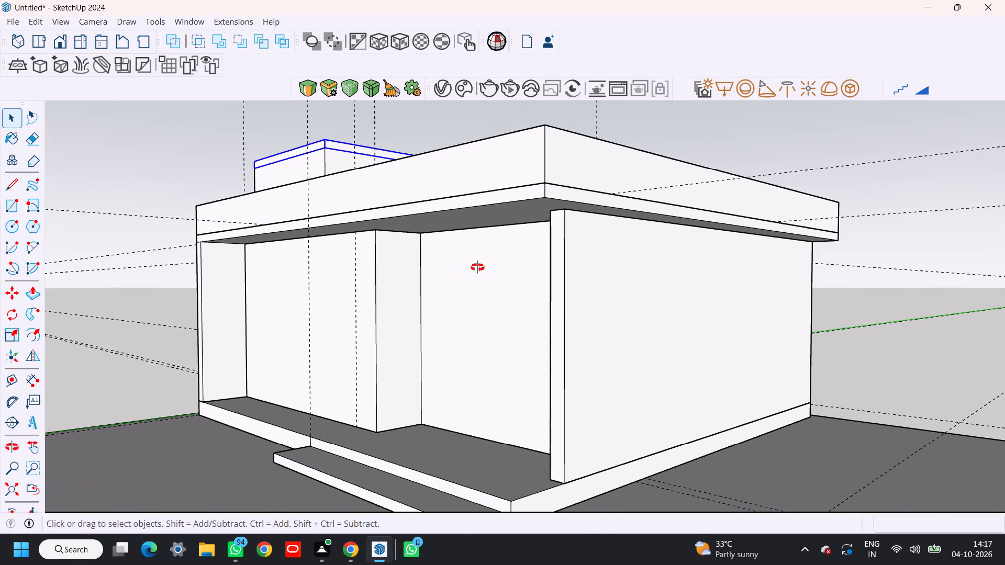
middle_drag(477, 267, 506, 265)
shift+middle_drag(507, 266, 505, 238)
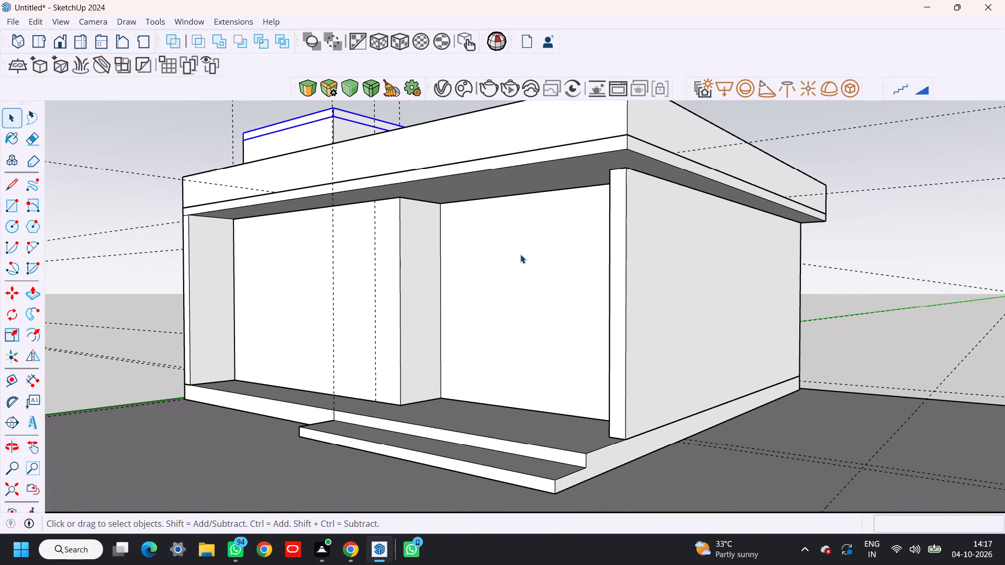
middle_drag(541, 287, 509, 290)
scroll(512, 289, down, 1)
shift+middle_drag(516, 292, 519, 298)
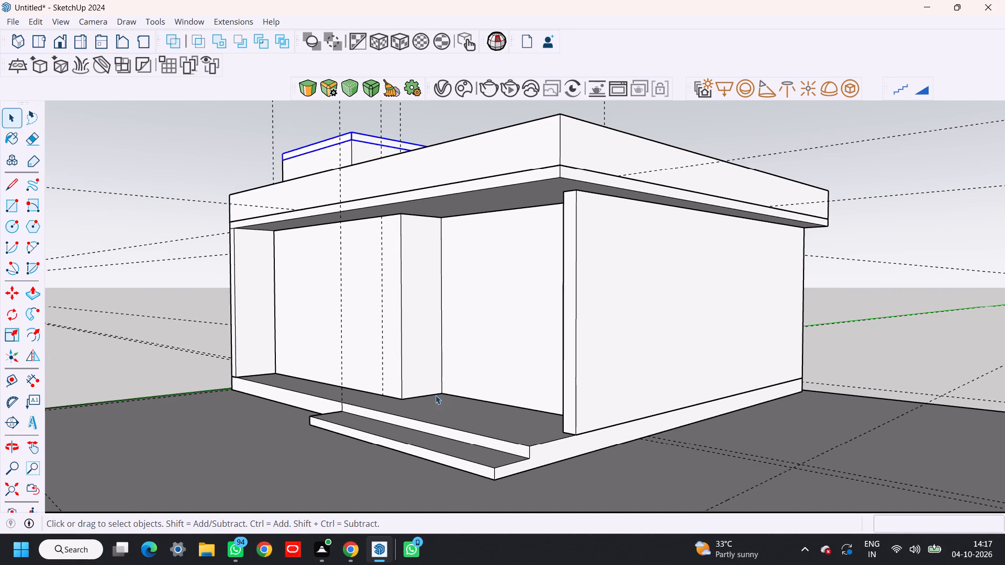
shift+middle_drag(433, 396, 410, 417)
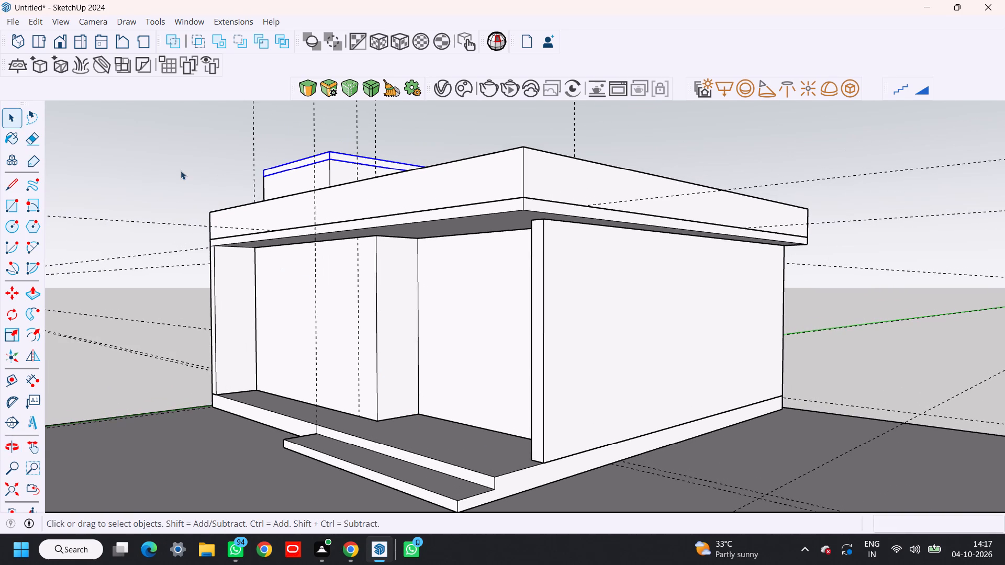
click(181, 171)
middle_drag(494, 350, 507, 334)
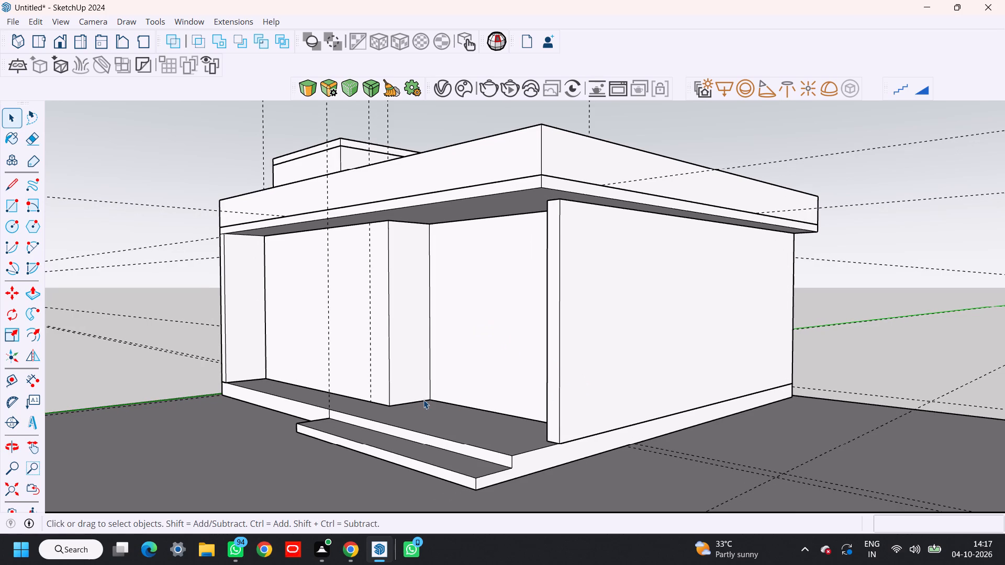
shift+middle_drag(522, 427, 532, 418)
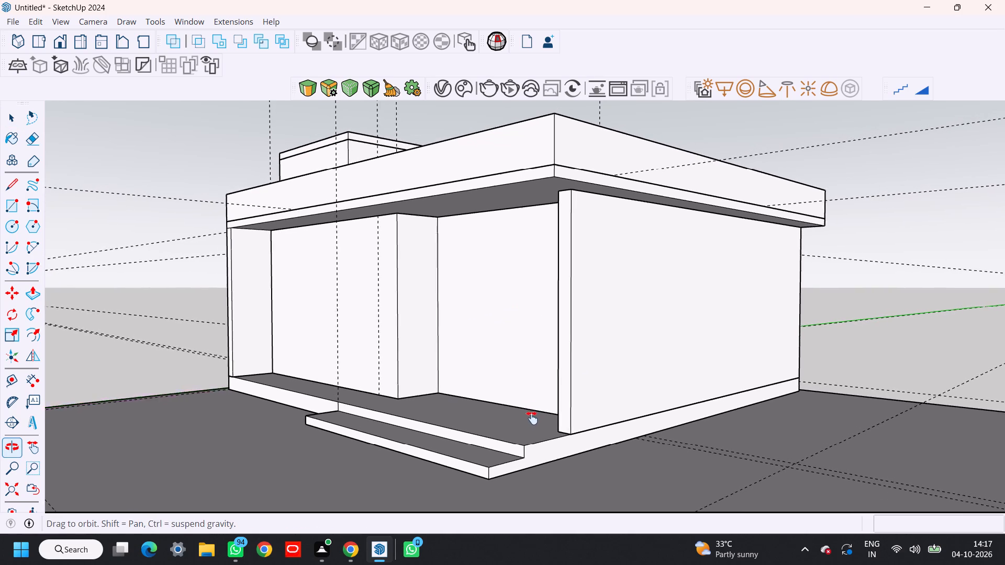
shift+middle_drag(532, 418, 530, 419)
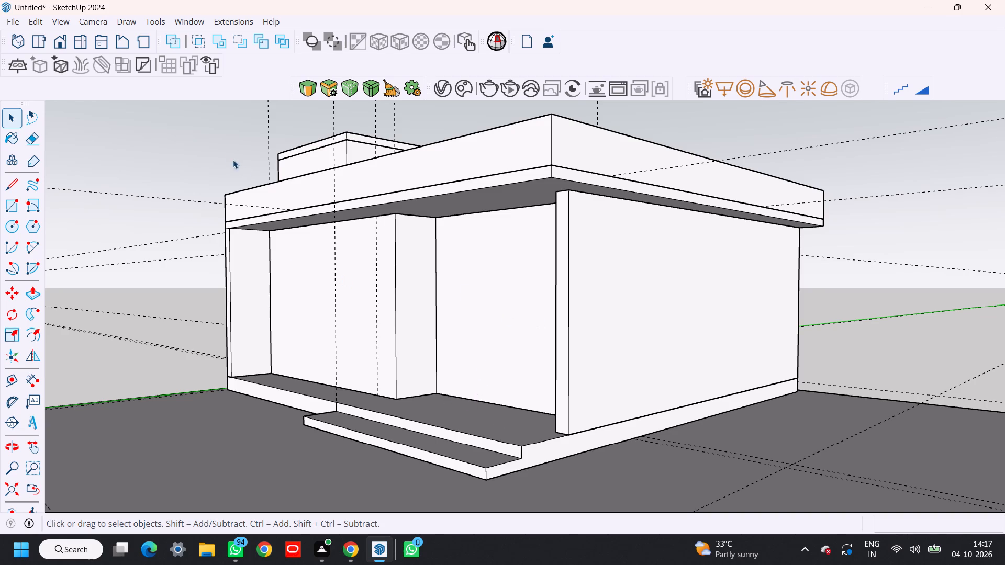
Save the framed front-corner view as a new scene.
key(b)
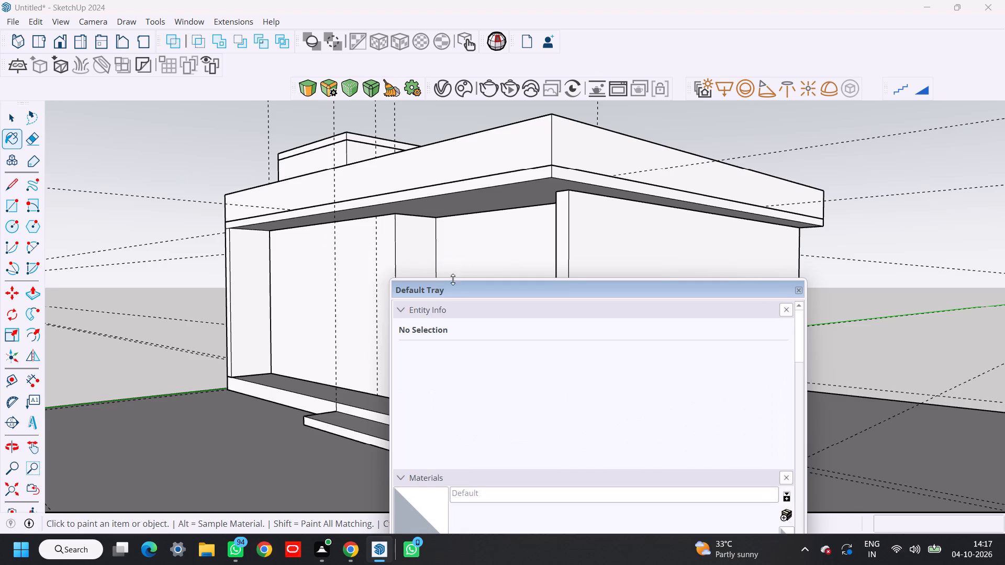
drag(465, 288, 375, 117)
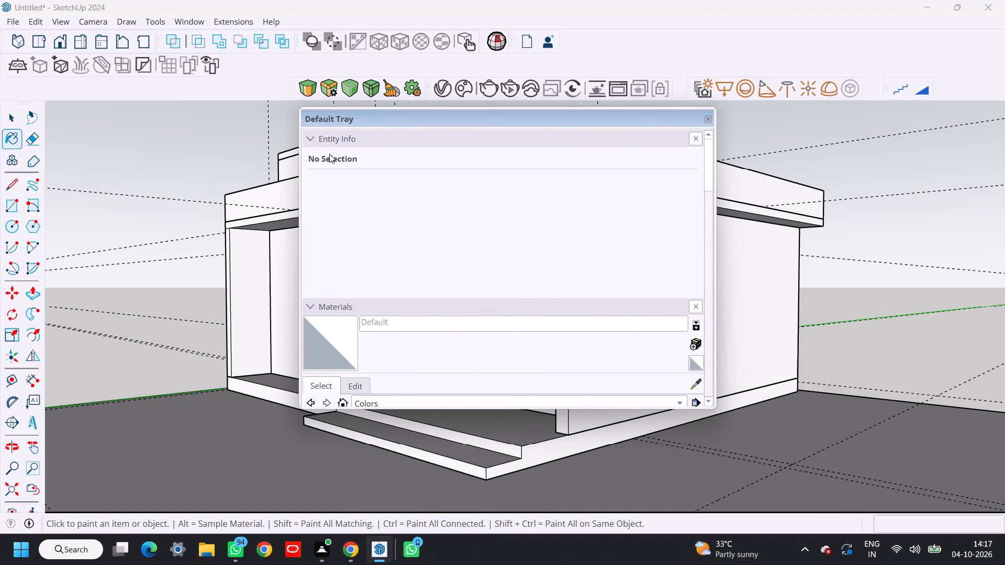
scroll(399, 376, down, 2)
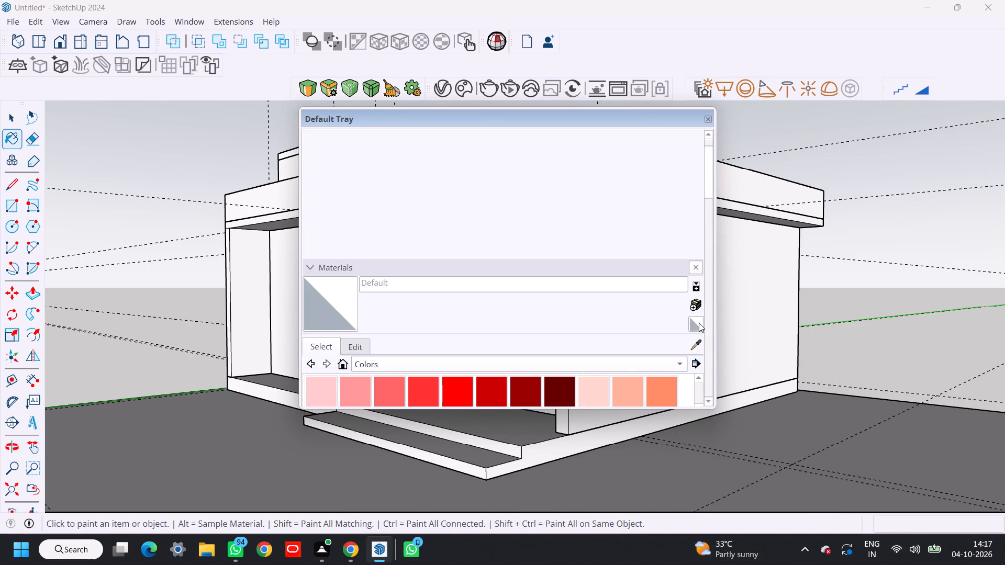
drag(712, 190, 712, 279)
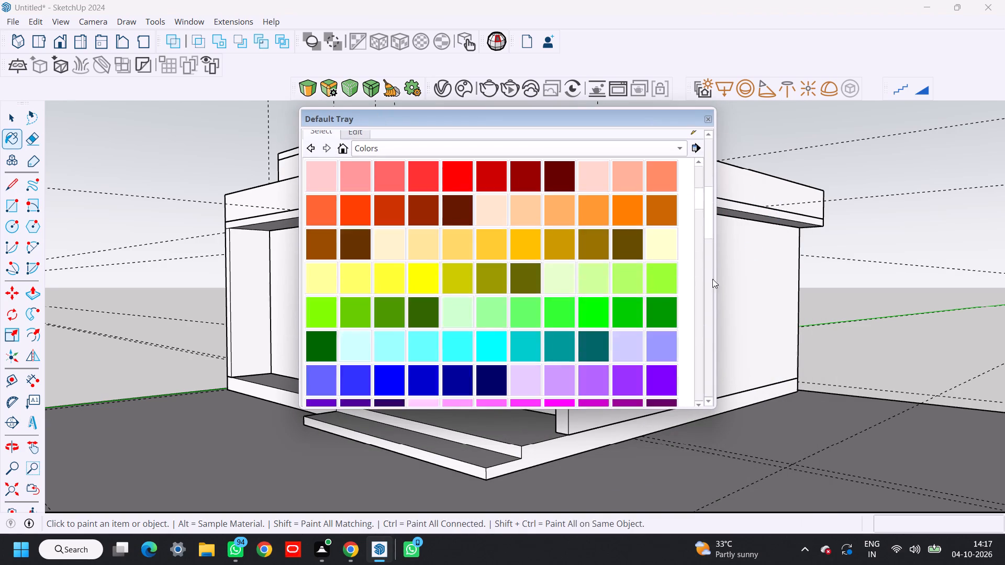
drag(712, 279, 711, 358)
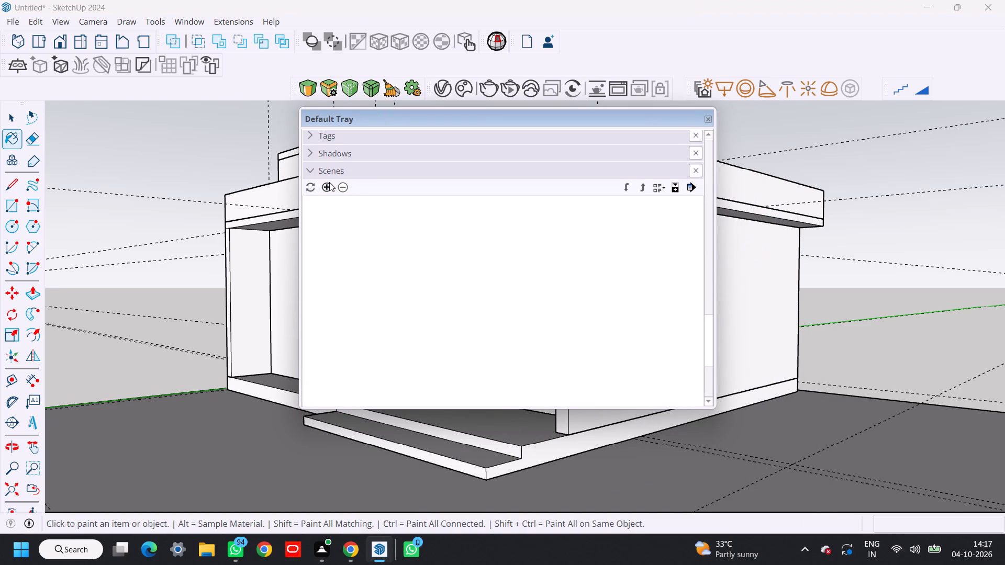
click(326, 186)
click(703, 118)
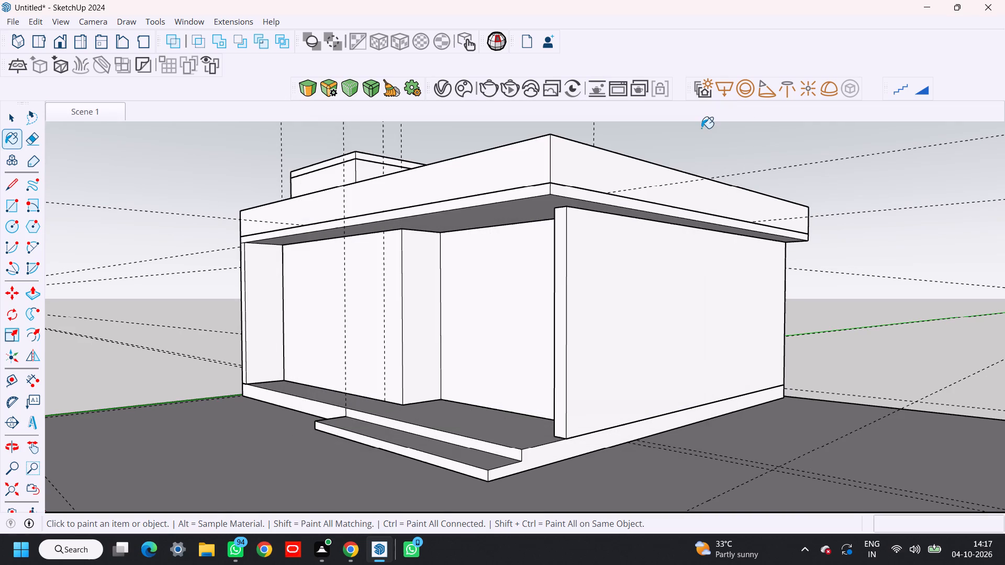
Update the saved scene with the current view.
right_click(74, 111)
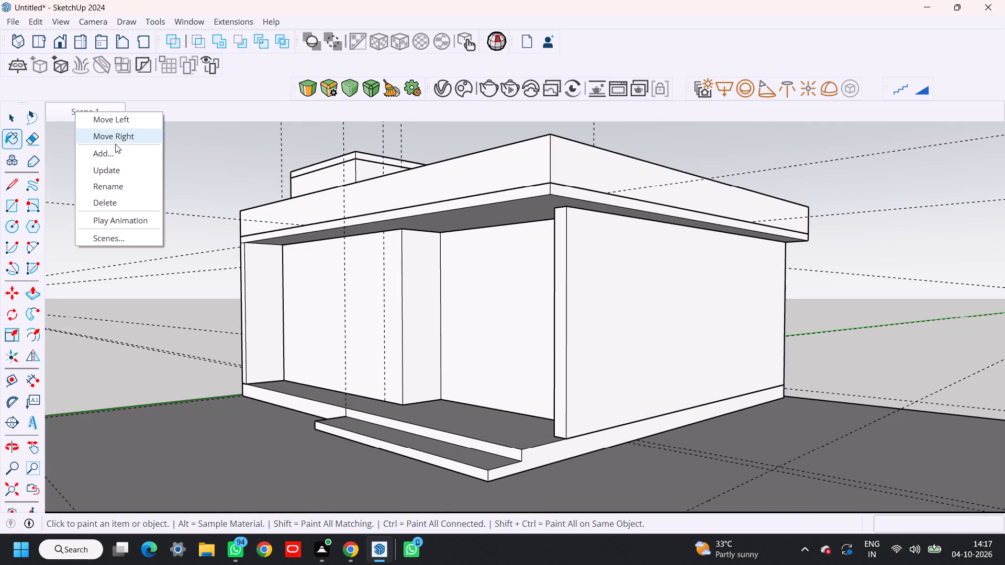
click(117, 173)
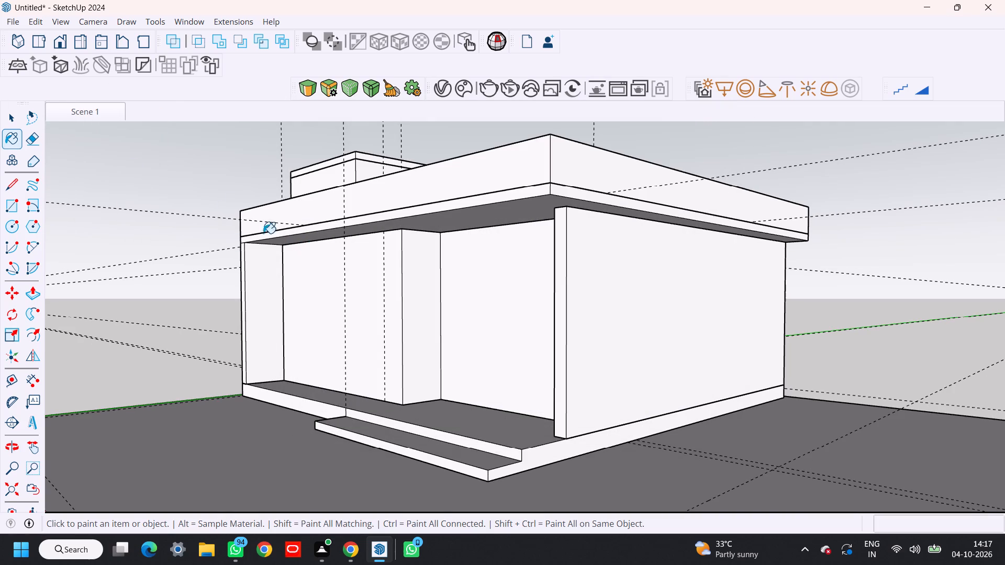
right_click(85, 109)
click(122, 173)
key(Escape)
key(space)
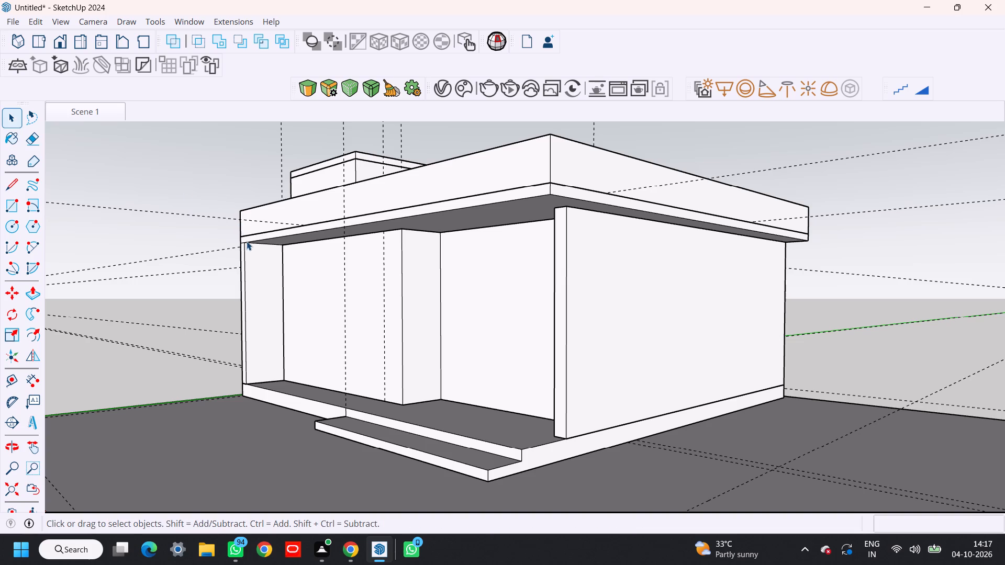
Place vertical guides on the recessed front wall, one 1' from its left inner corner and another 10' beyond that.
middle_drag(336, 245, 517, 336)
shift+middle_drag(516, 335, 514, 300)
shift+middle_drag(526, 367, 436, 342)
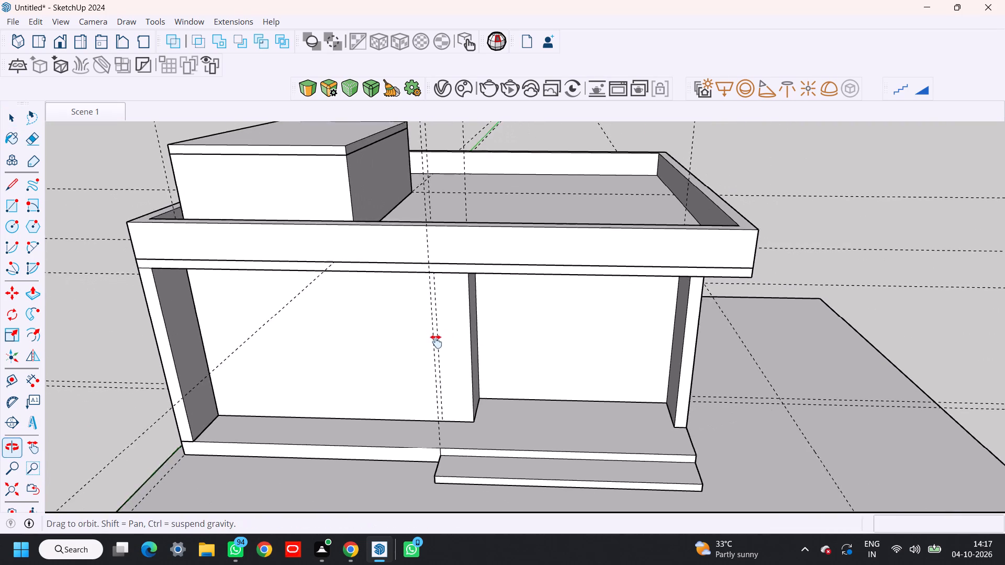
shift+middle_drag(436, 342, 427, 340)
middle_drag(457, 368, 362, 324)
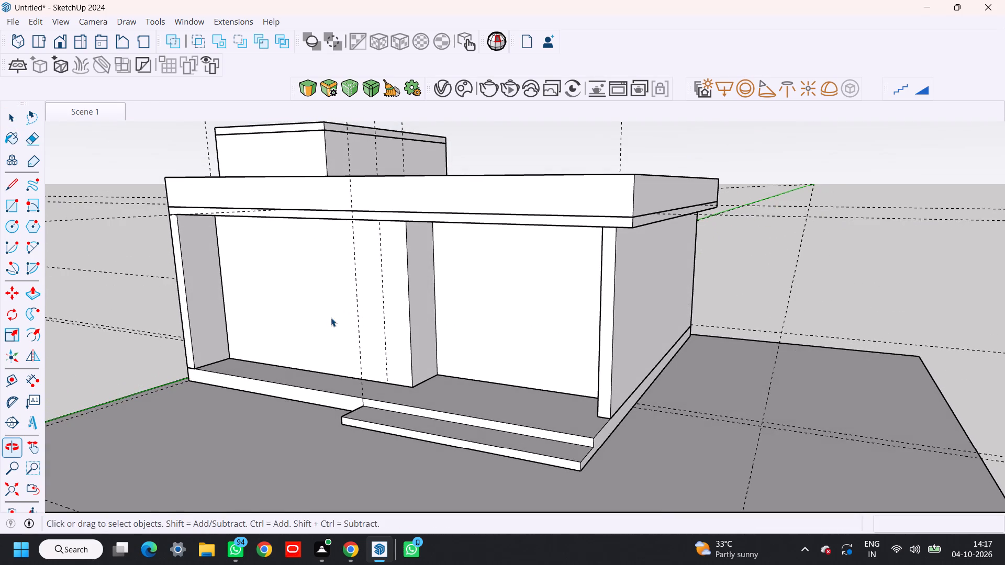
shift+middle_drag(353, 307, 338, 333)
key(t)
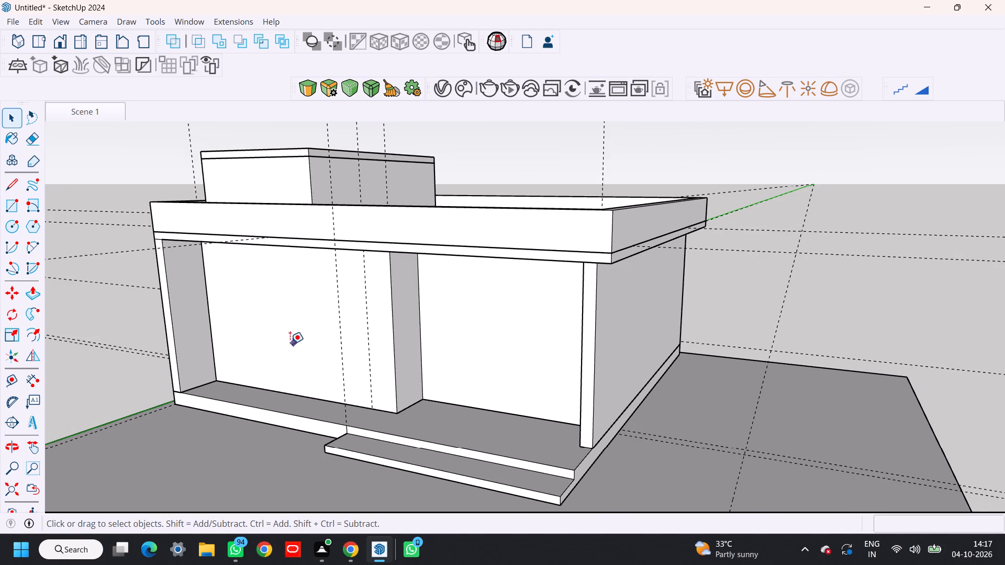
scroll(241, 329, up, 4)
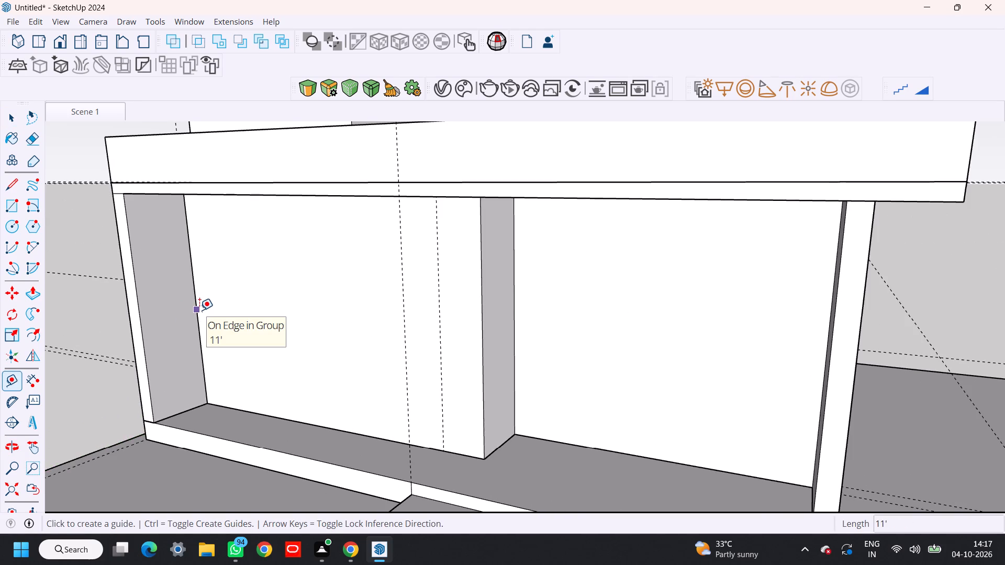
click(199, 310)
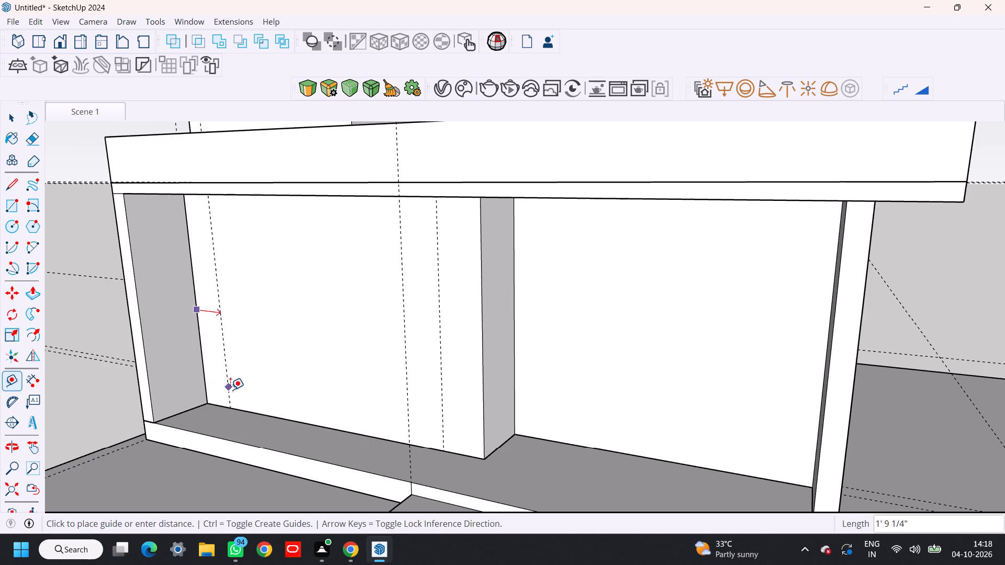
text(1')
key(Return)
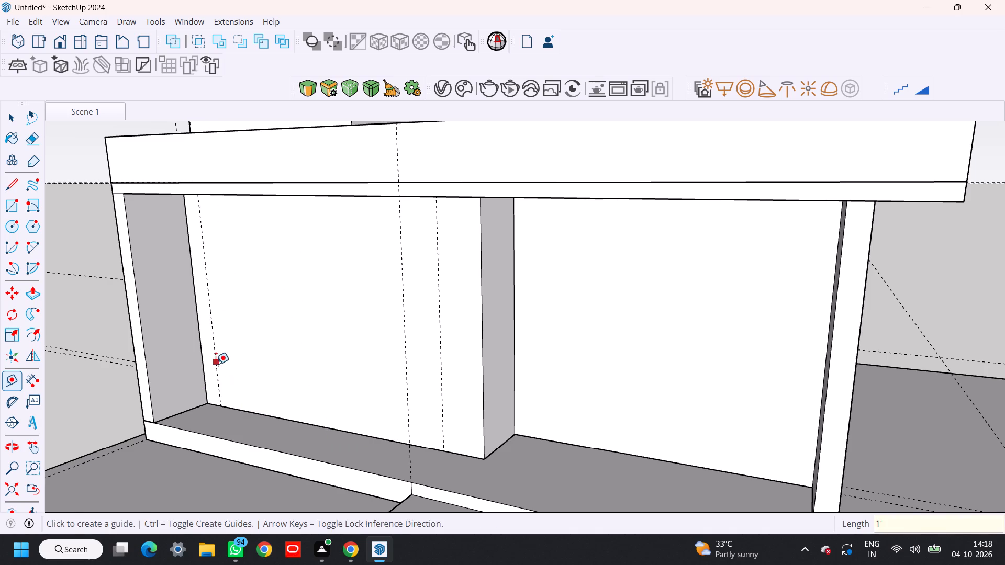
click(216, 364)
text(8')
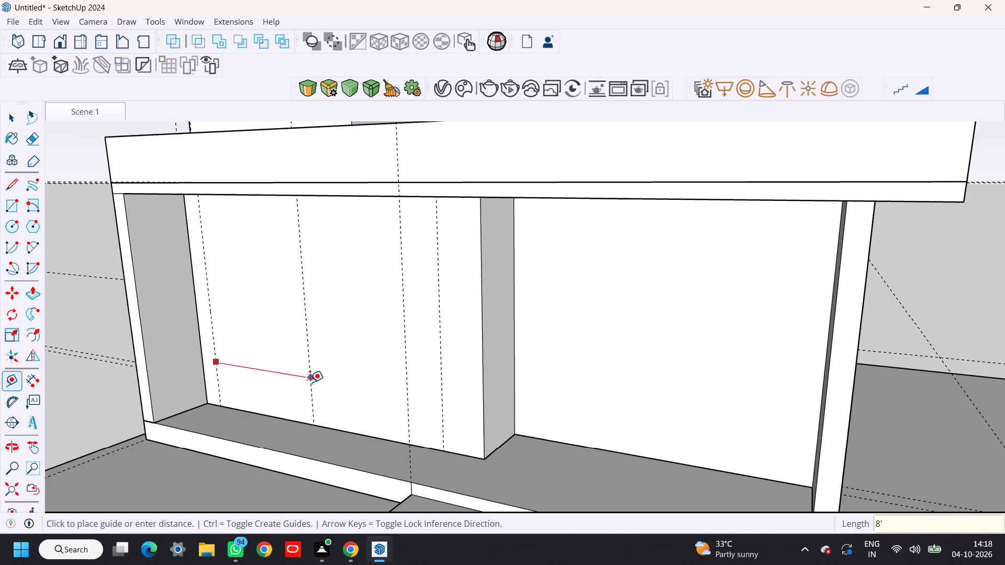
key(Return)
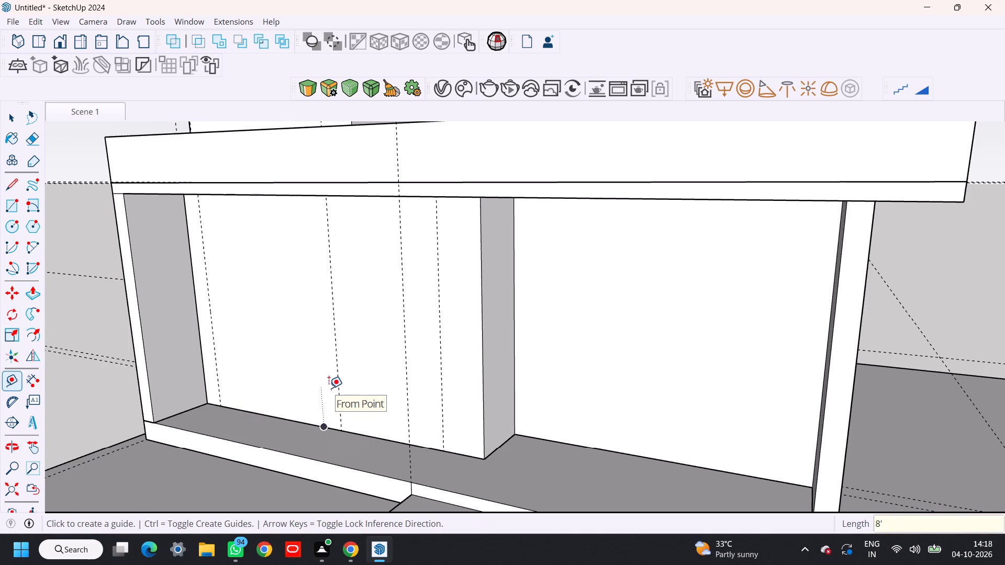
text(10')
key(Return)
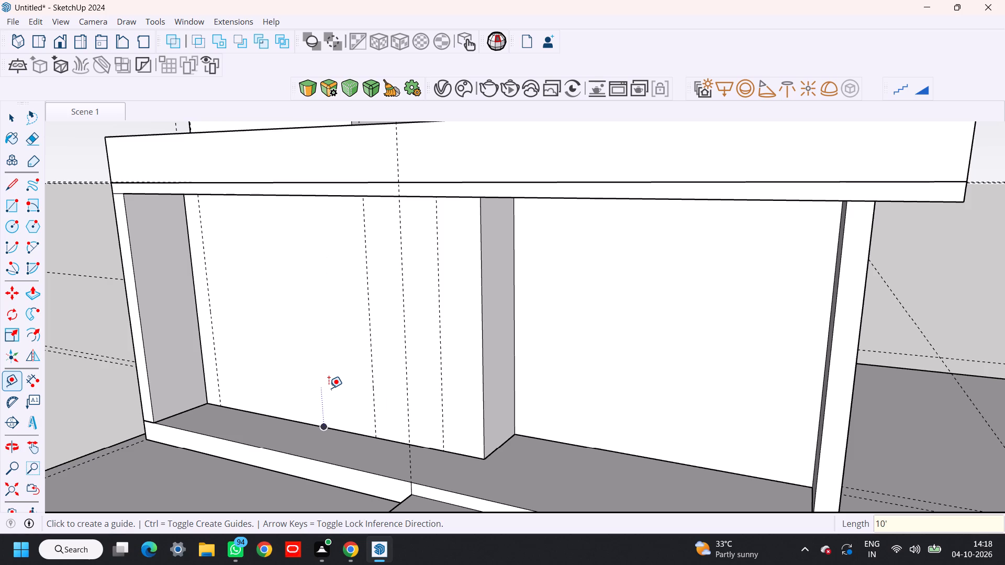
Review the new wall guides from a low angle and from the saved Scene 1 view.
middle_drag(338, 380, 275, 354)
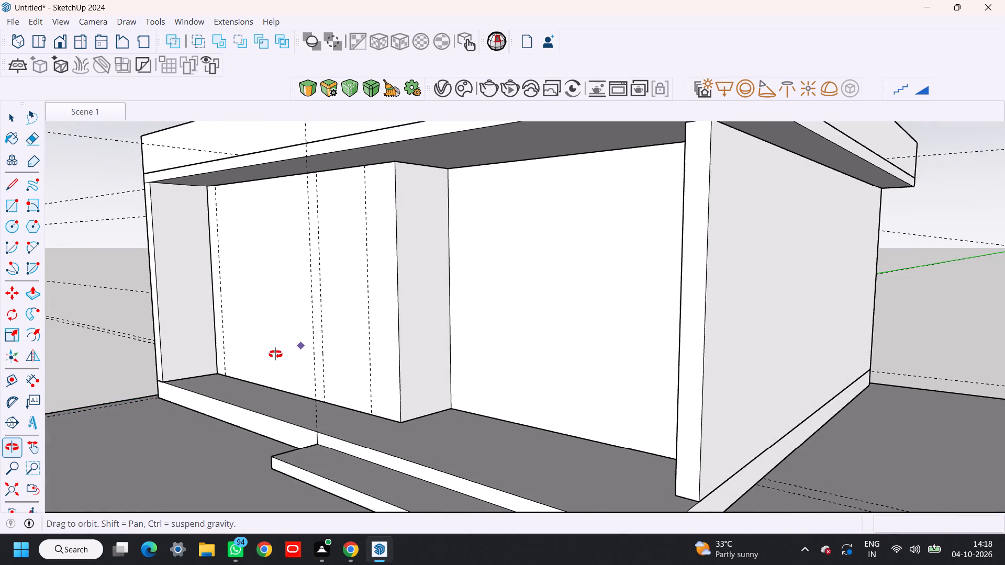
middle_drag(275, 354, 282, 355)
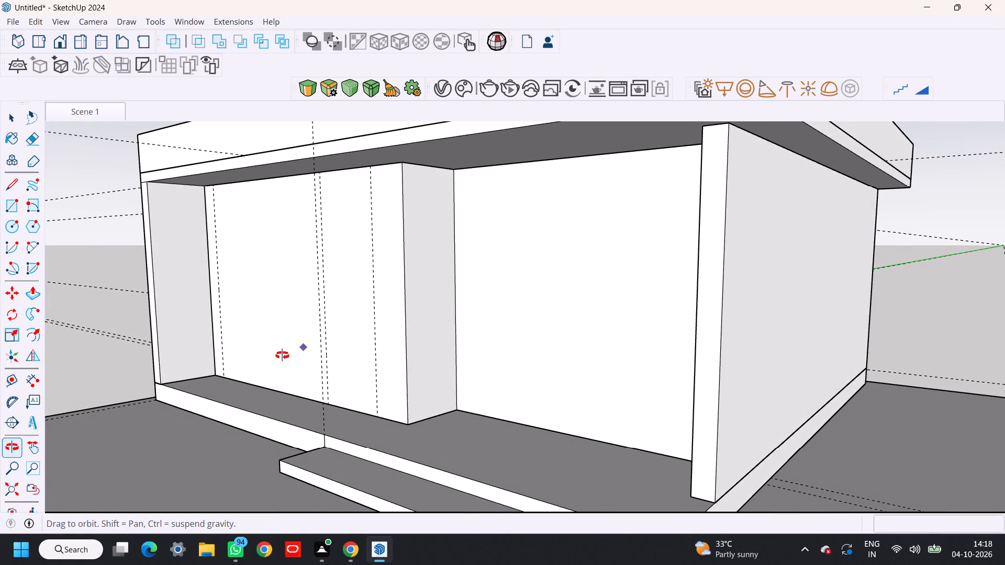
middle_drag(282, 355, 267, 352)
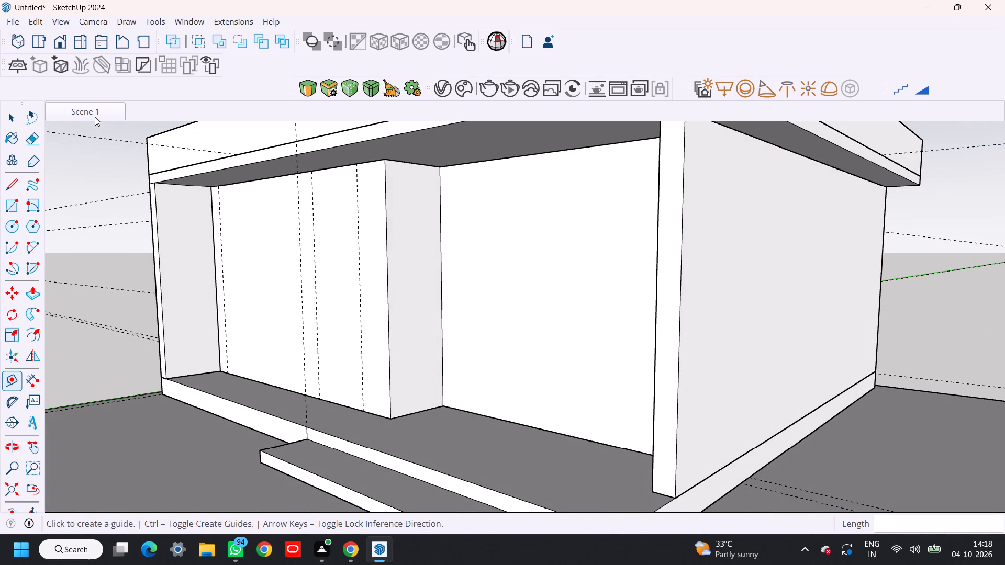
click(95, 115)
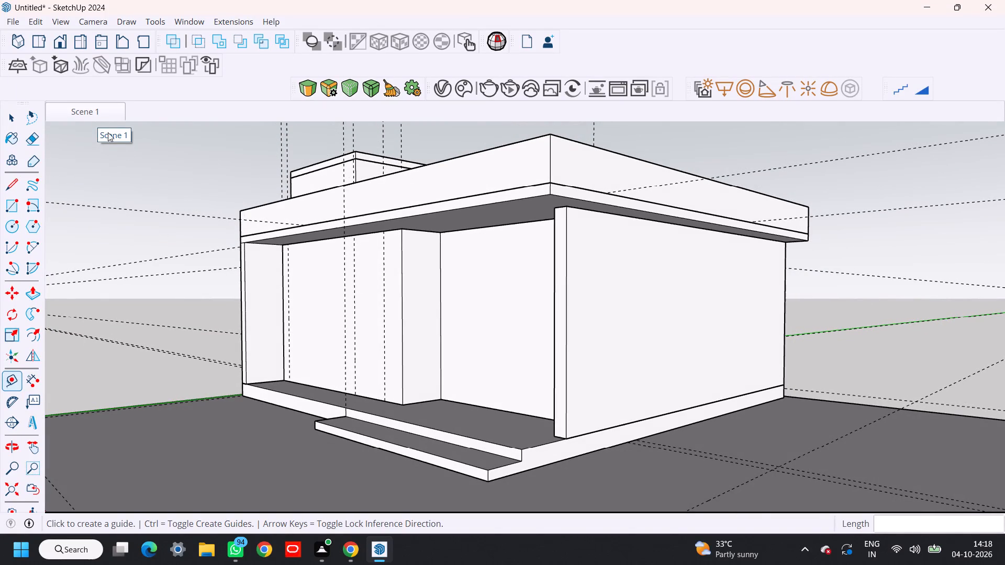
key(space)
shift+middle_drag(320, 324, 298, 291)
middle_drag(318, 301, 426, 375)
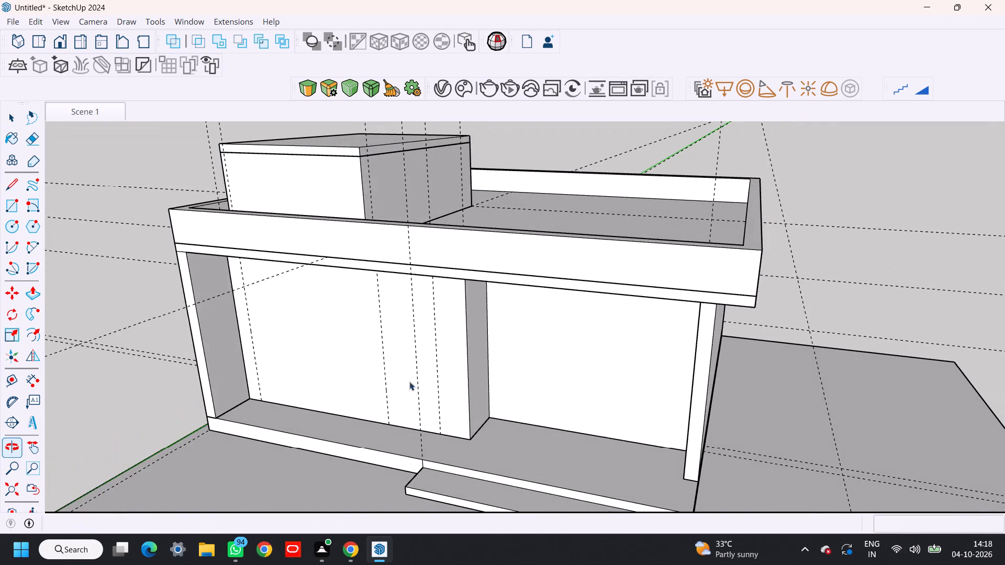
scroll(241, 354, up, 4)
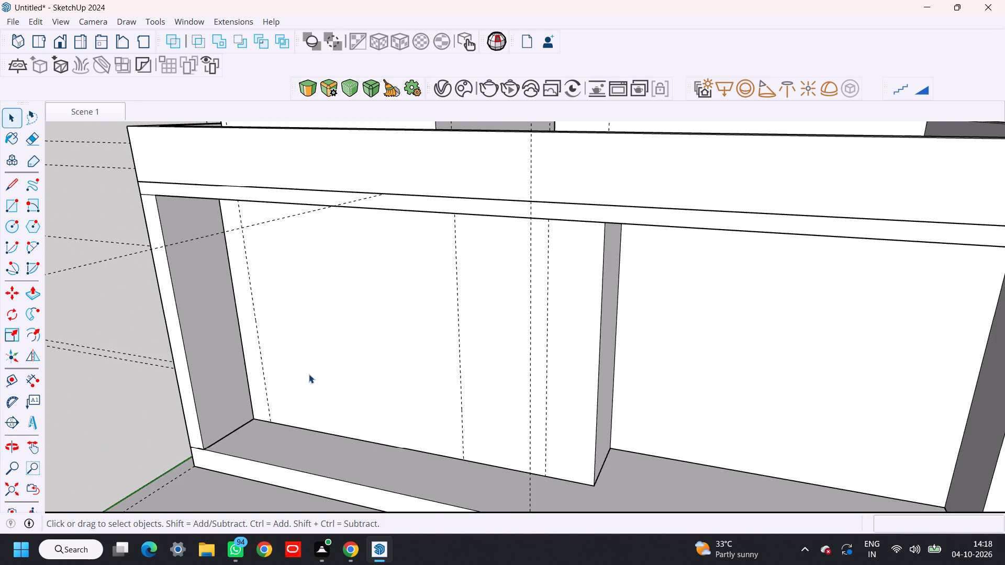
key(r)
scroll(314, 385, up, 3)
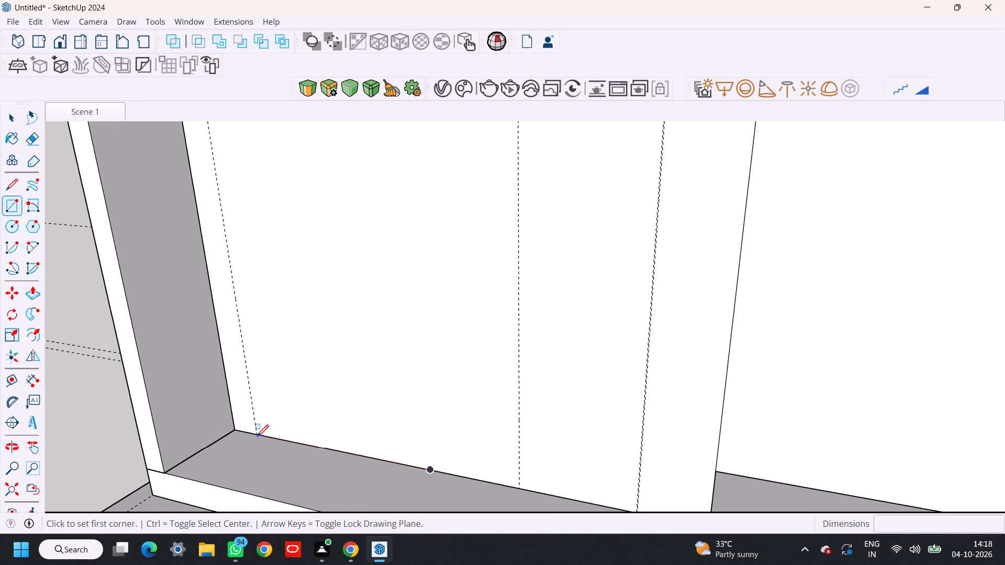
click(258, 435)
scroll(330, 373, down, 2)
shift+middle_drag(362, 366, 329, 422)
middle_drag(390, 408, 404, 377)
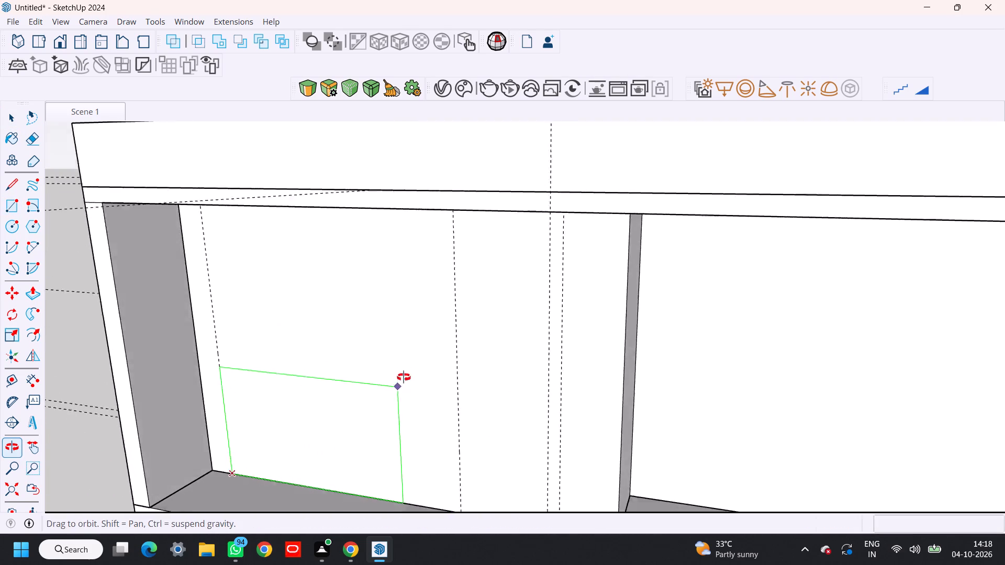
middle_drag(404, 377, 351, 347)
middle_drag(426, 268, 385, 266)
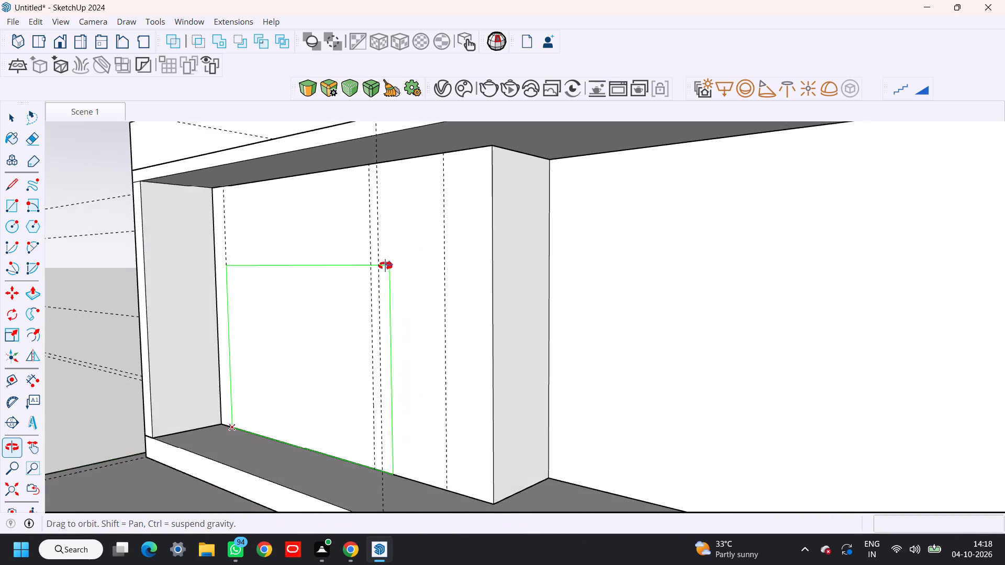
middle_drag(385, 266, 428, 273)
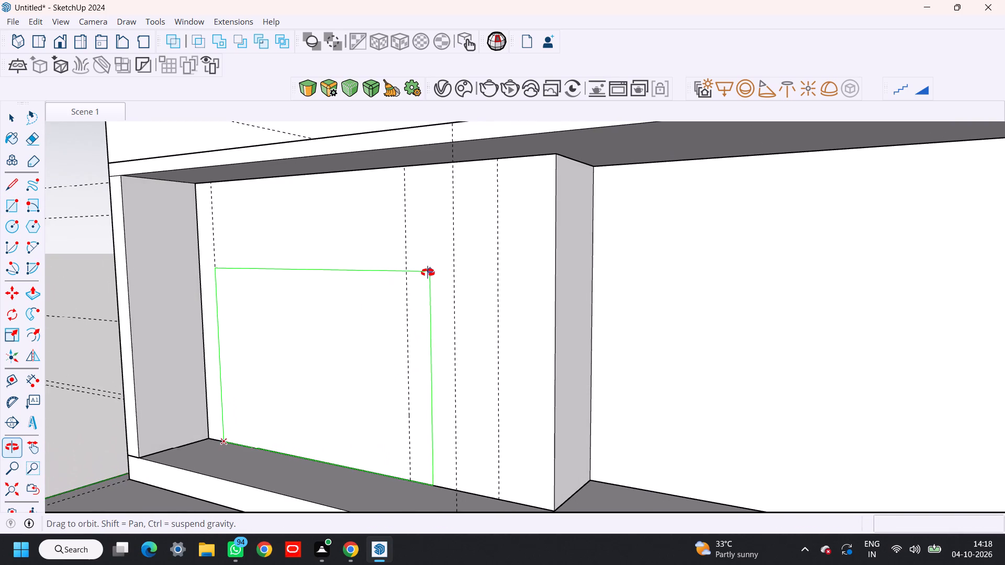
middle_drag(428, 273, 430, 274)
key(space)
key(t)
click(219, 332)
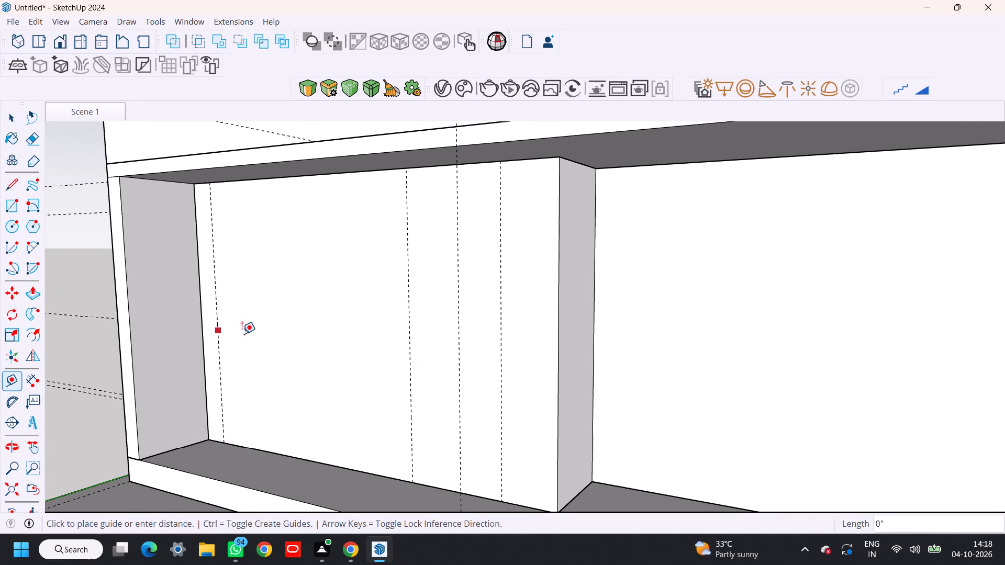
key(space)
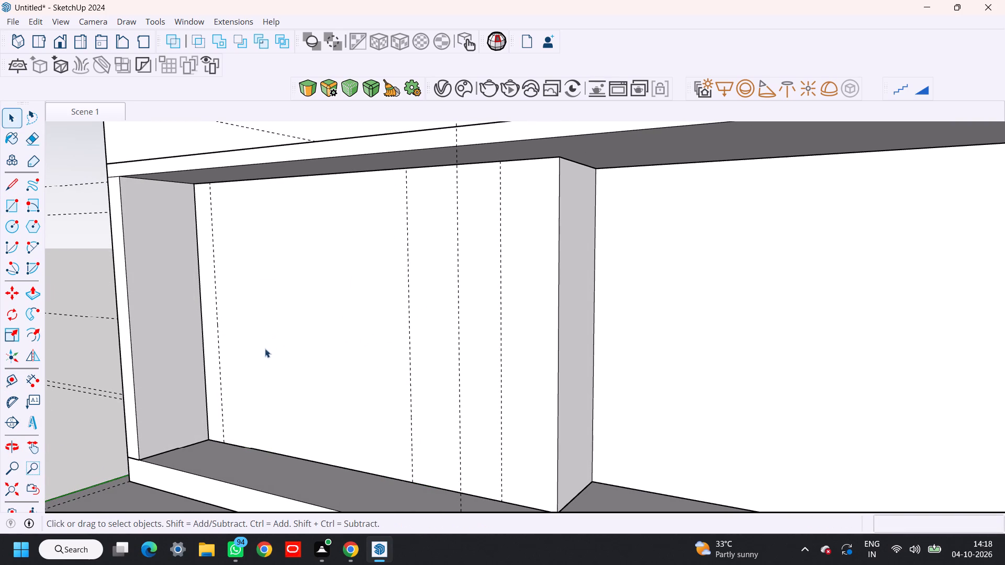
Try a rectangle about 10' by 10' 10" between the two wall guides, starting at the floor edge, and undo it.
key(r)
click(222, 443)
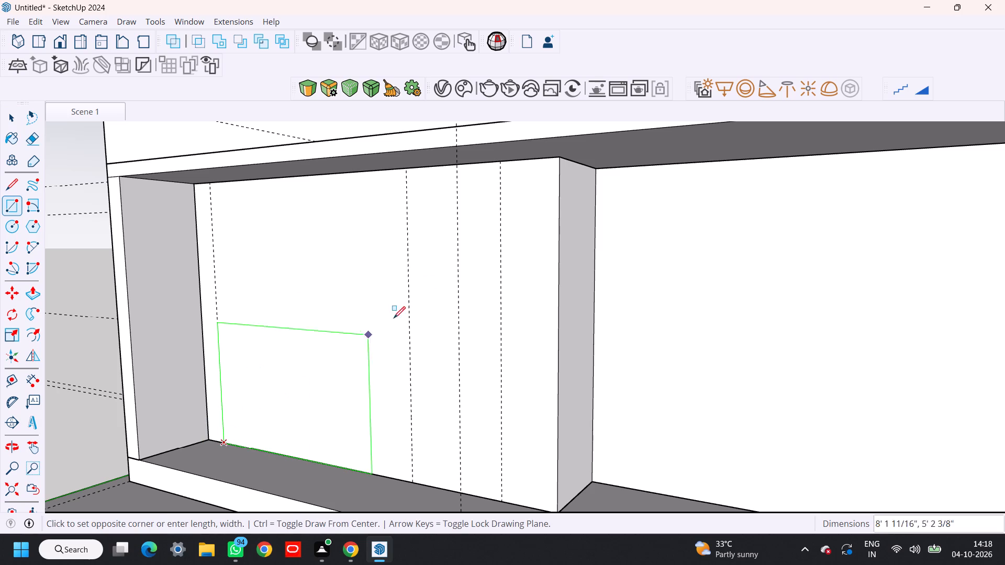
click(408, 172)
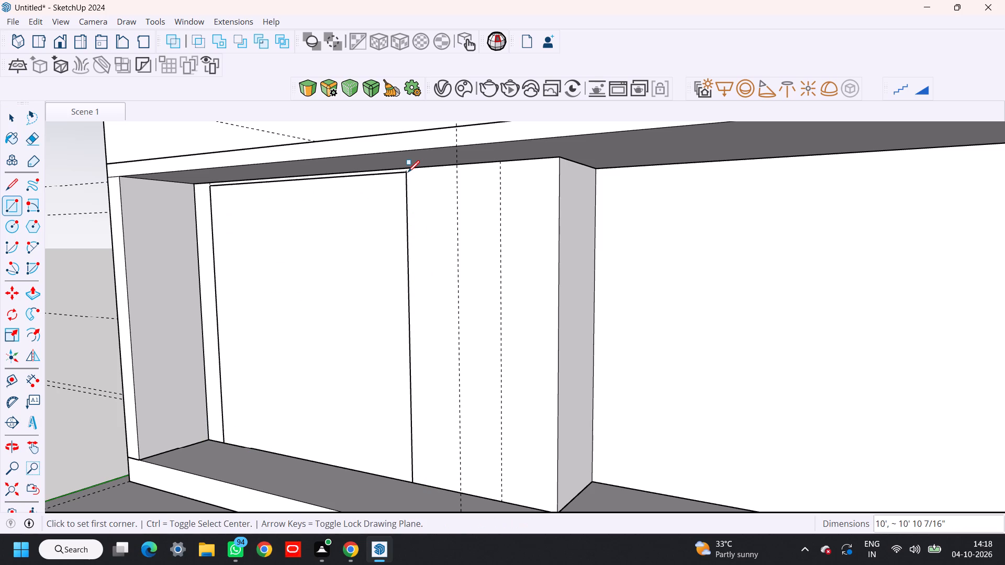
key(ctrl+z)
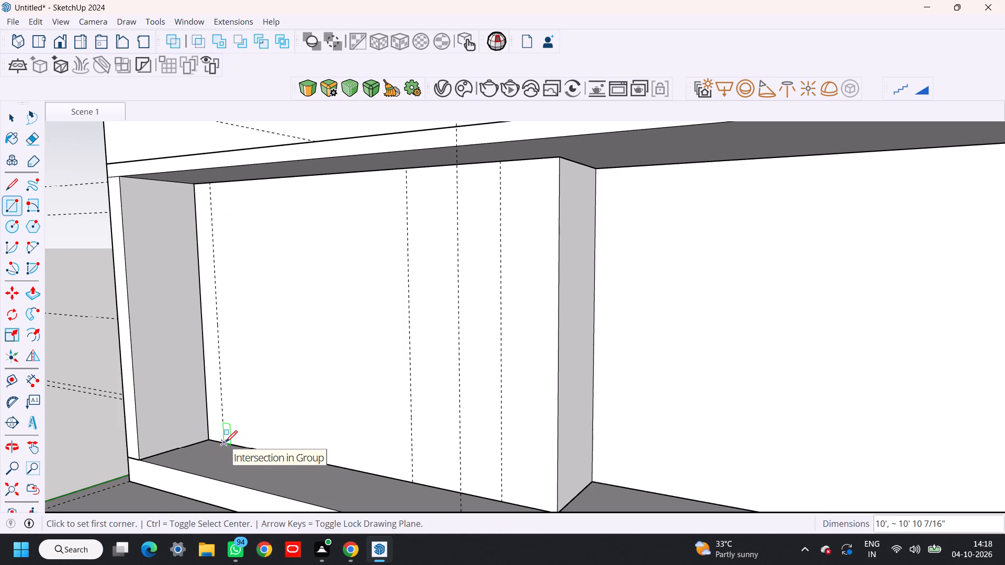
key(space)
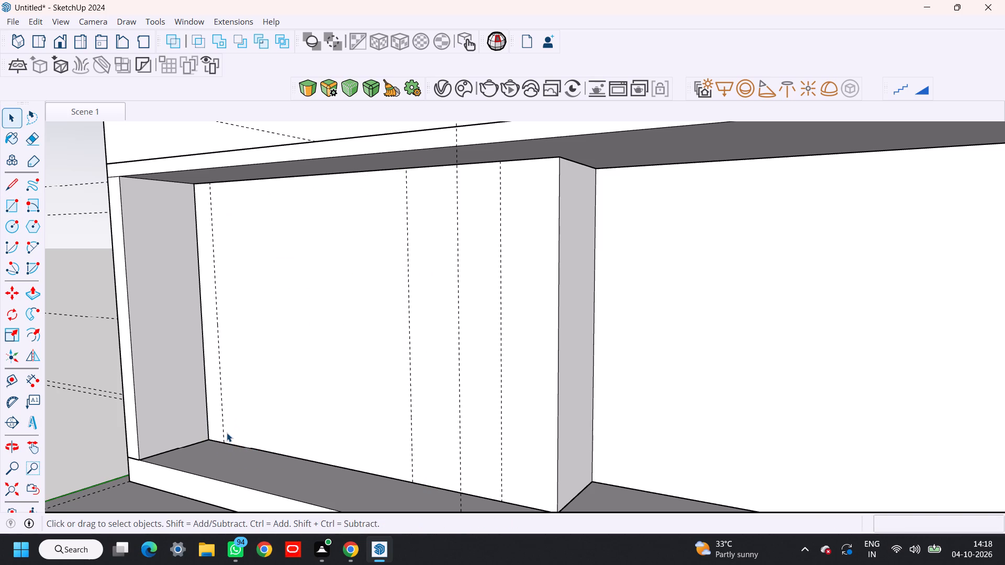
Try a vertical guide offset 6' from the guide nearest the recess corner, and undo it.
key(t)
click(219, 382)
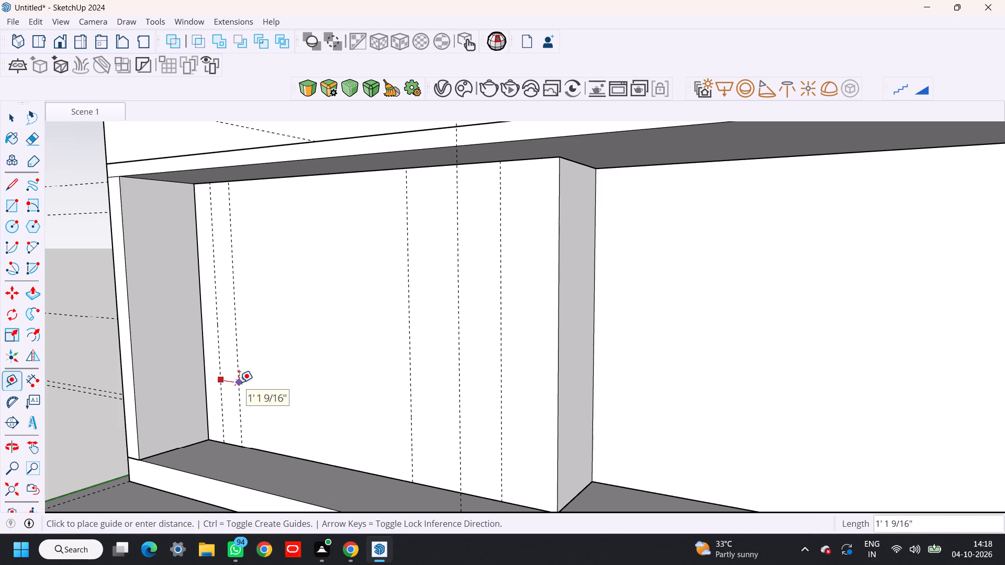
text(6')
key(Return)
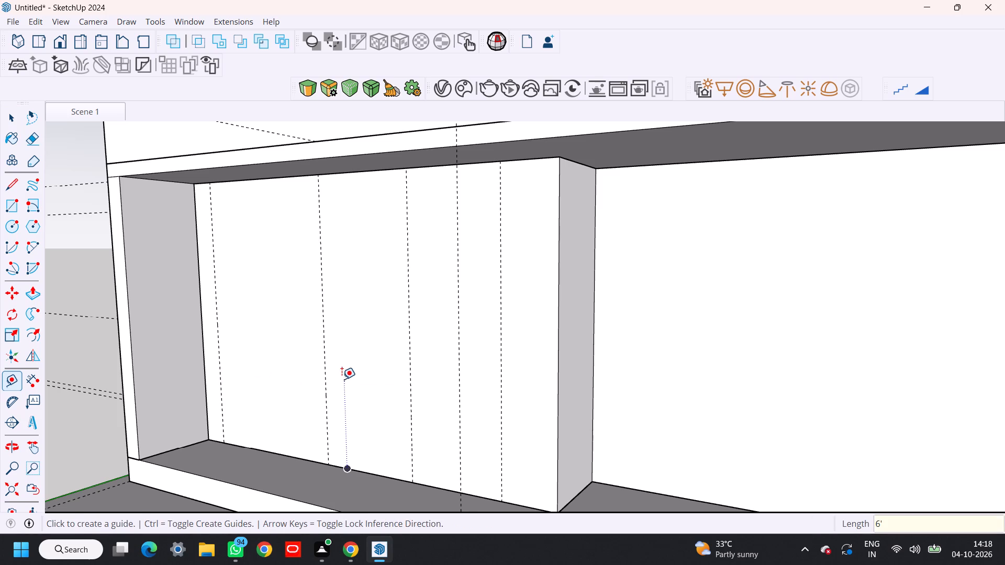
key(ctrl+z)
Offset new vertical guides 6" to the right of each of the two opening guides on the recessed wall.
click(221, 356)
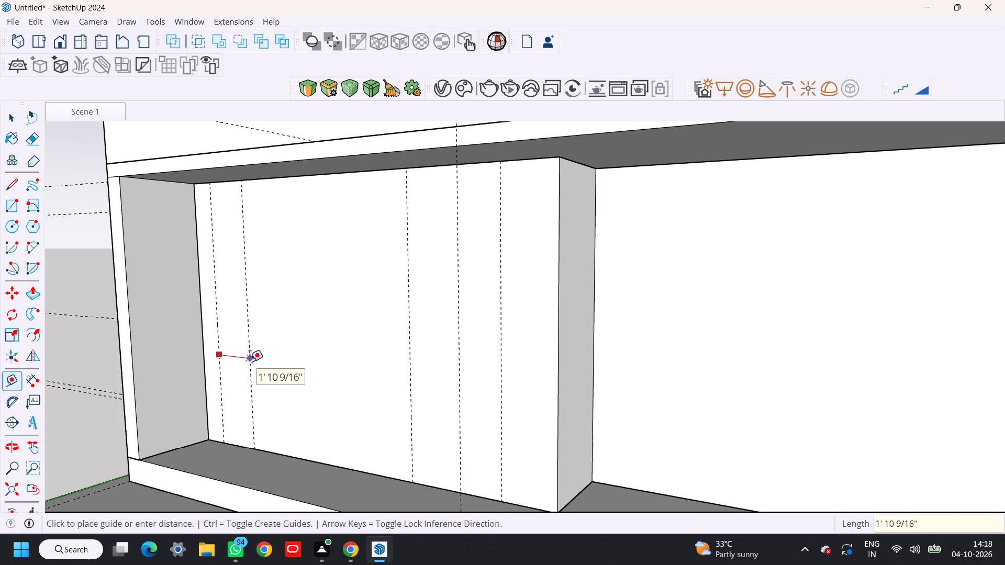
text(6")
key(Return)
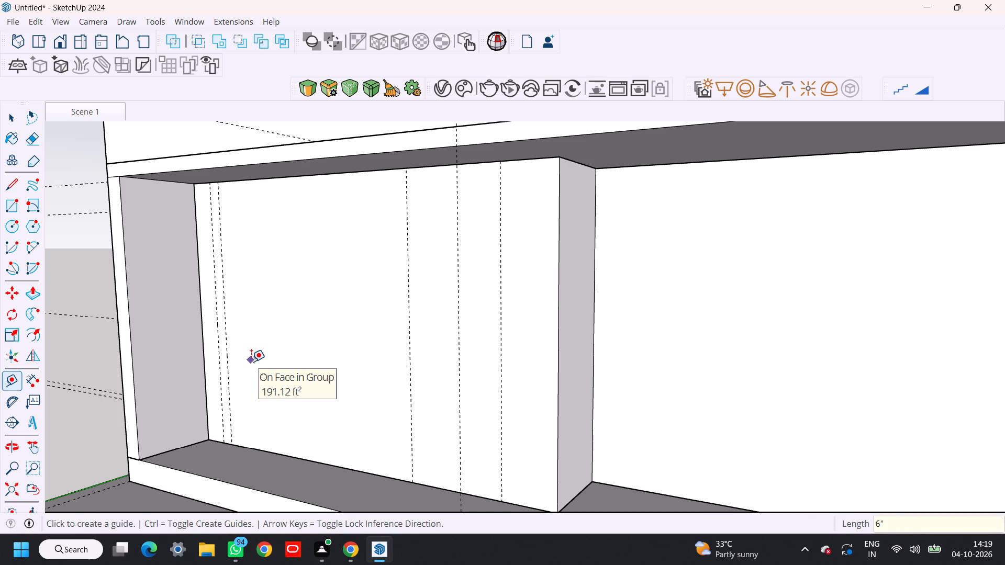
click(410, 317)
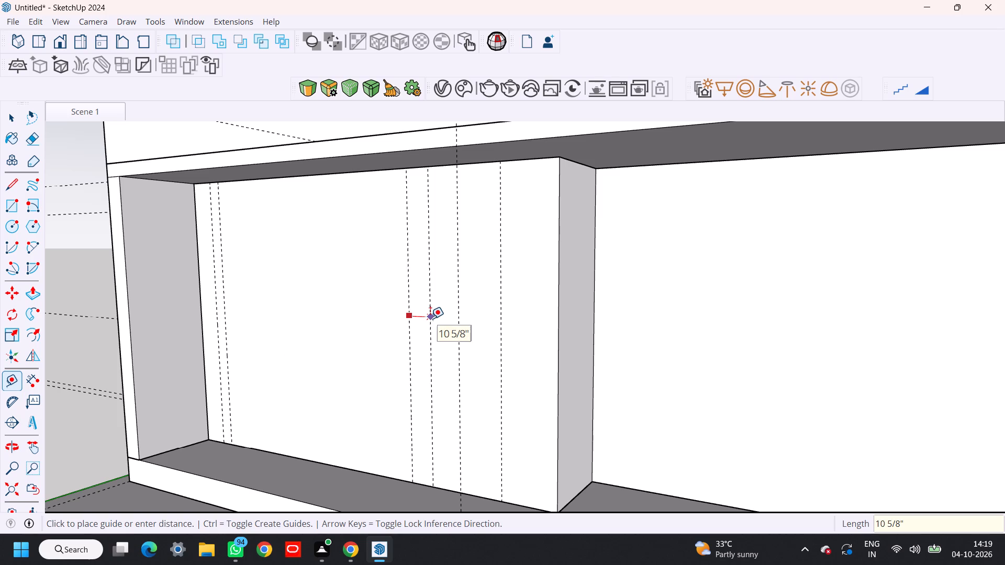
text(6")
key(Return)
key(space)
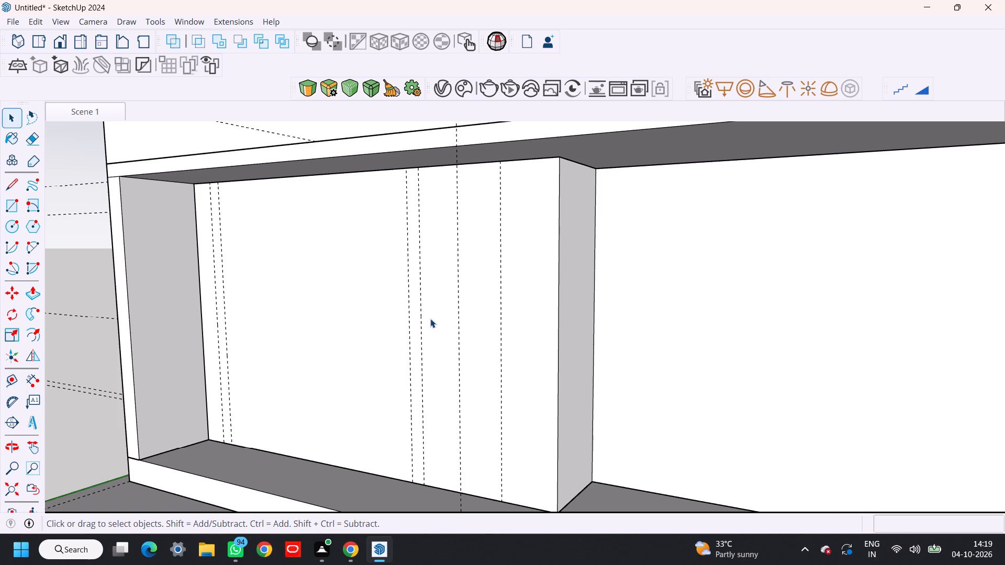
Delete the two original opening guides, keeping the ones offset 6" from them.
click(410, 335)
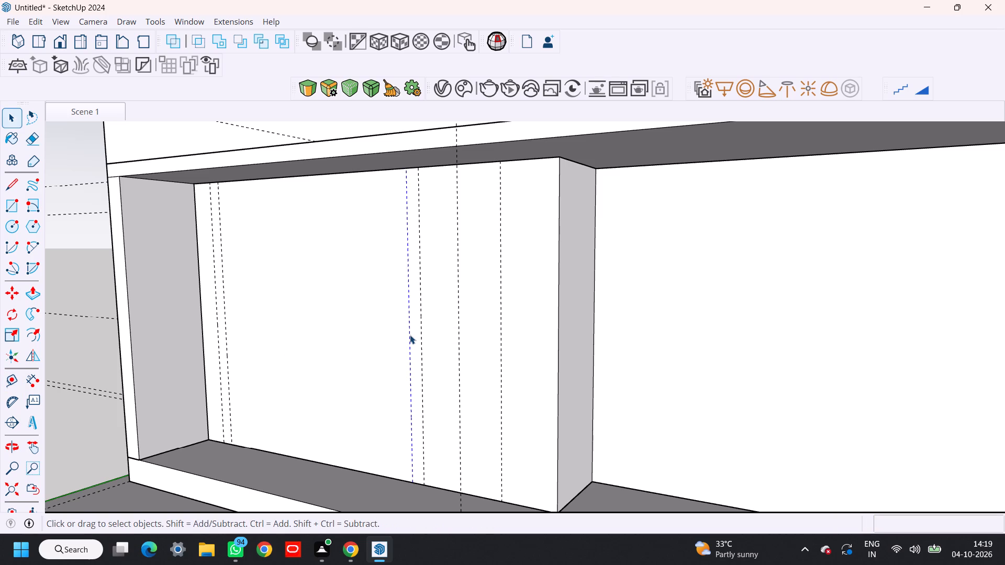
key(Delete)
click(217, 343)
key(Delete)
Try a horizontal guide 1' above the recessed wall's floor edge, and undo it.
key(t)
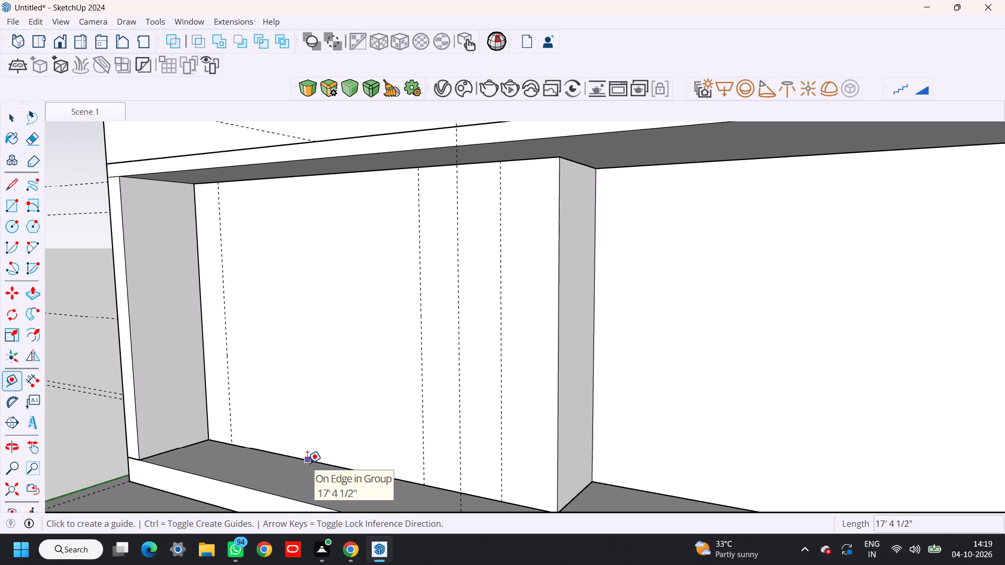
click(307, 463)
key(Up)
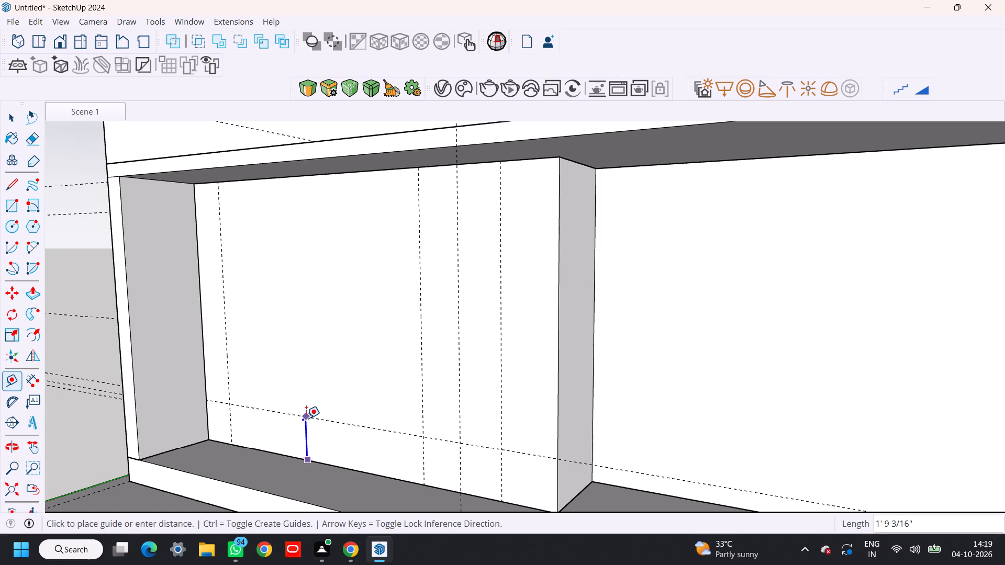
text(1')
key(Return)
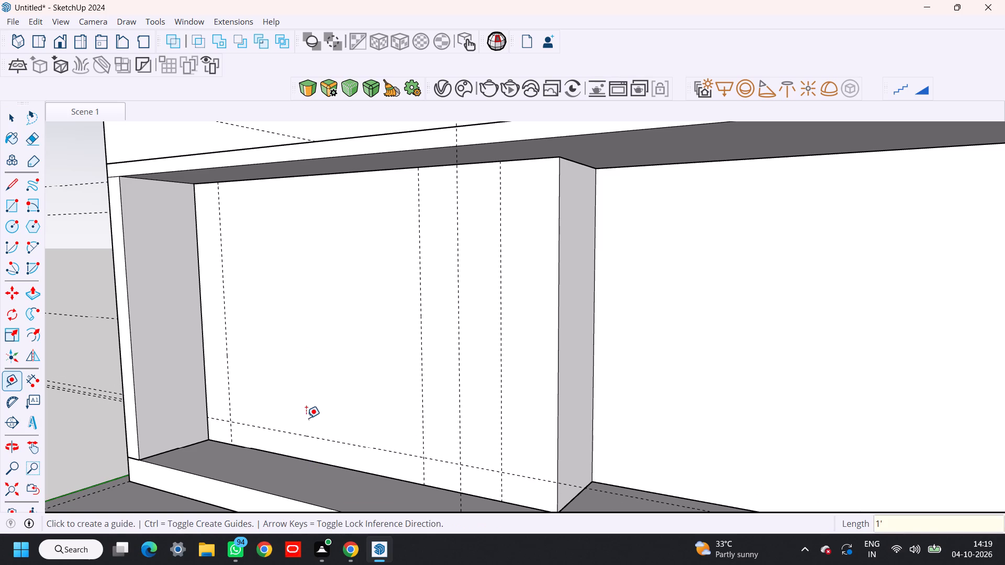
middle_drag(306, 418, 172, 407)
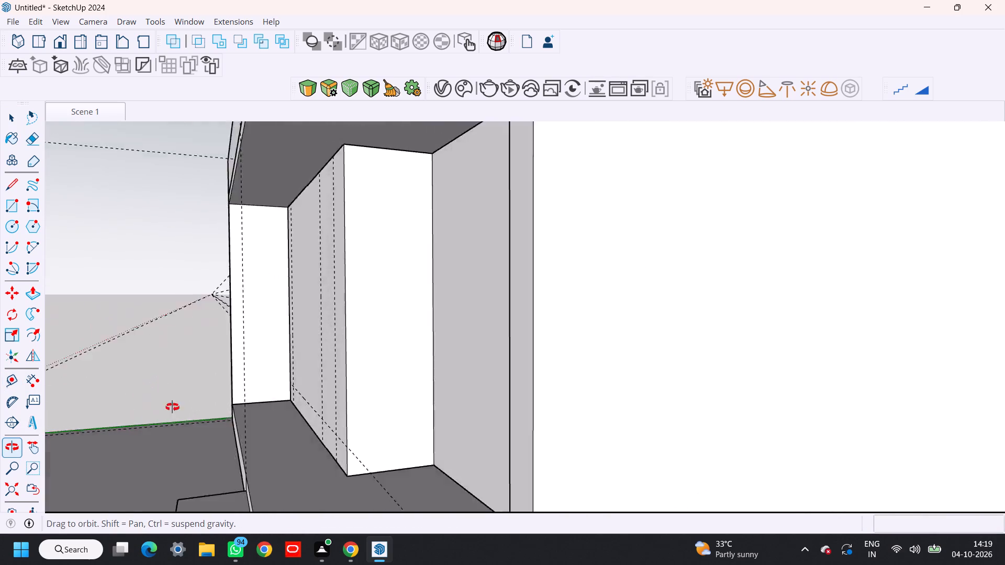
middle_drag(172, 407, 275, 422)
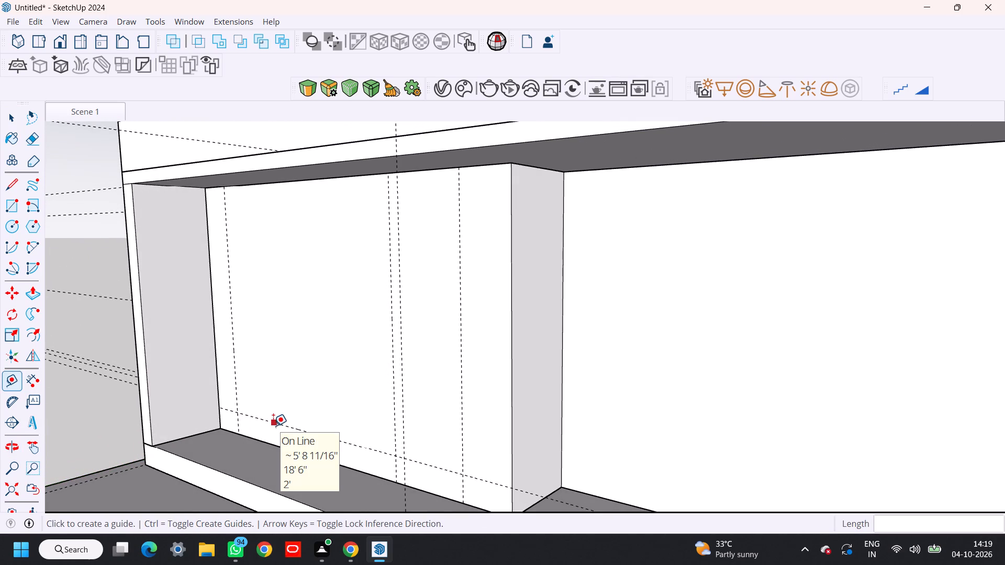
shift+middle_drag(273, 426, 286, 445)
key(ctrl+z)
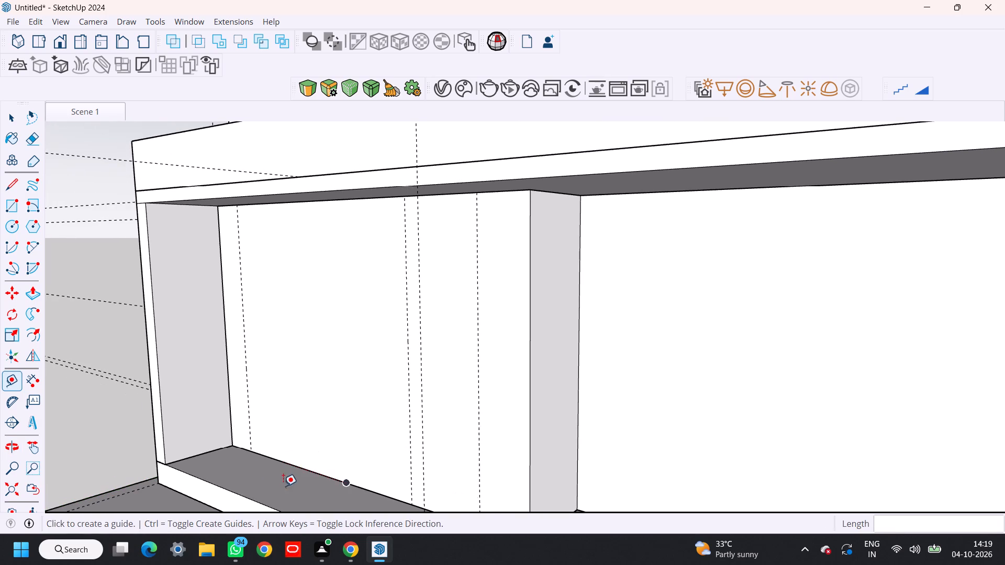
Offset a horizontal guide 6" above the floor edge of the recessed wall.
scroll(283, 491, up, 3)
click(307, 468)
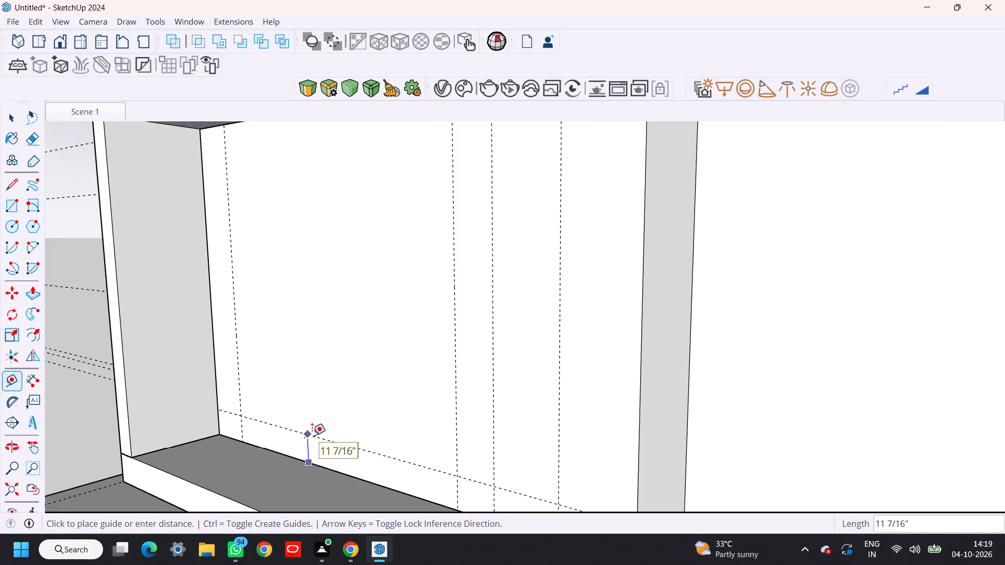
text(6")
key(Return)
Offset a second horizontal guide 8' above the lower guide, and correct that offset to 9'.
click(313, 453)
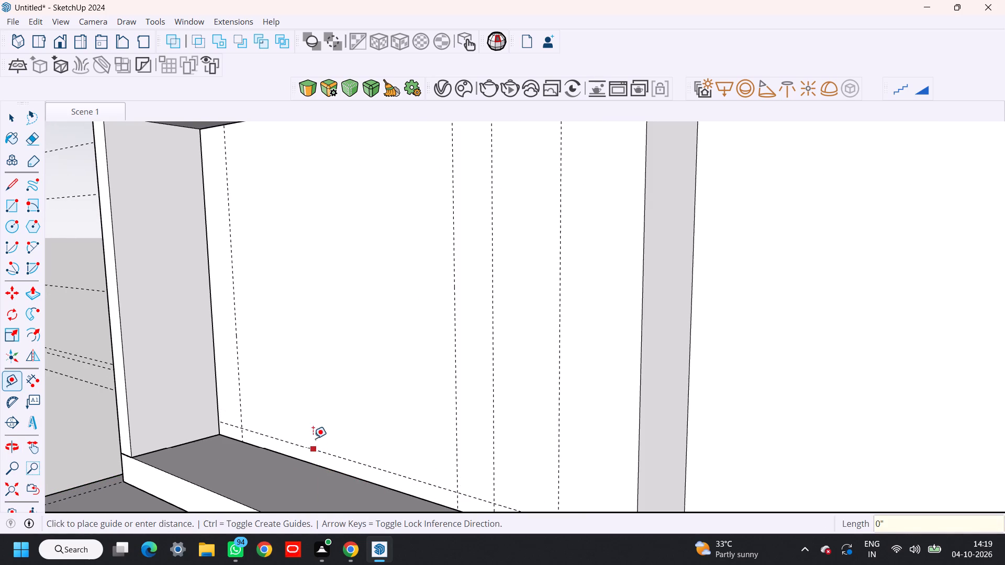
scroll(313, 327, down, 1)
shift+middle_drag(315, 332, 332, 405)
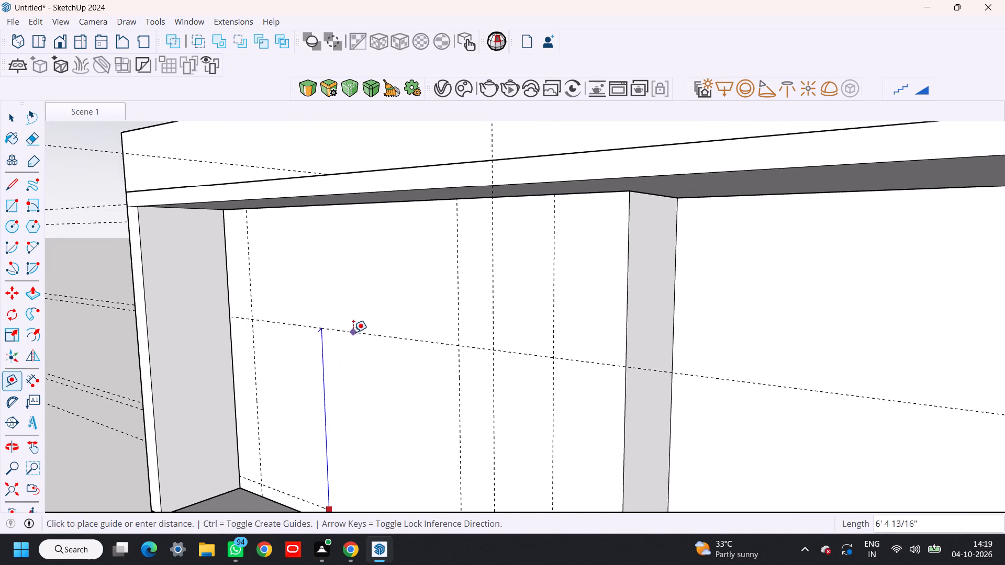
text(8')
key(Return)
scroll(281, 291, down, 5)
middle_drag(328, 329, 318, 311)
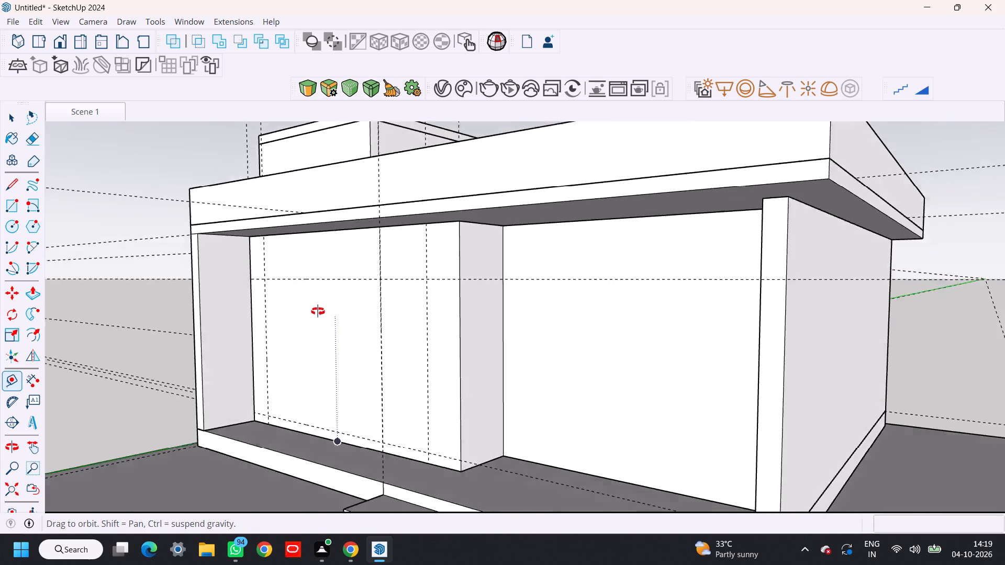
middle_drag(318, 311, 293, 300)
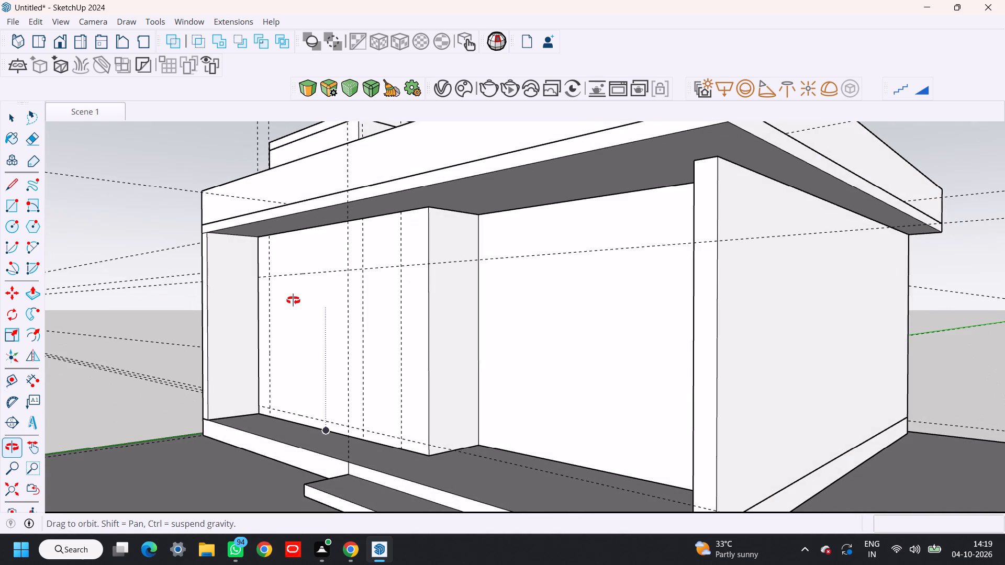
middle_drag(293, 300, 331, 318)
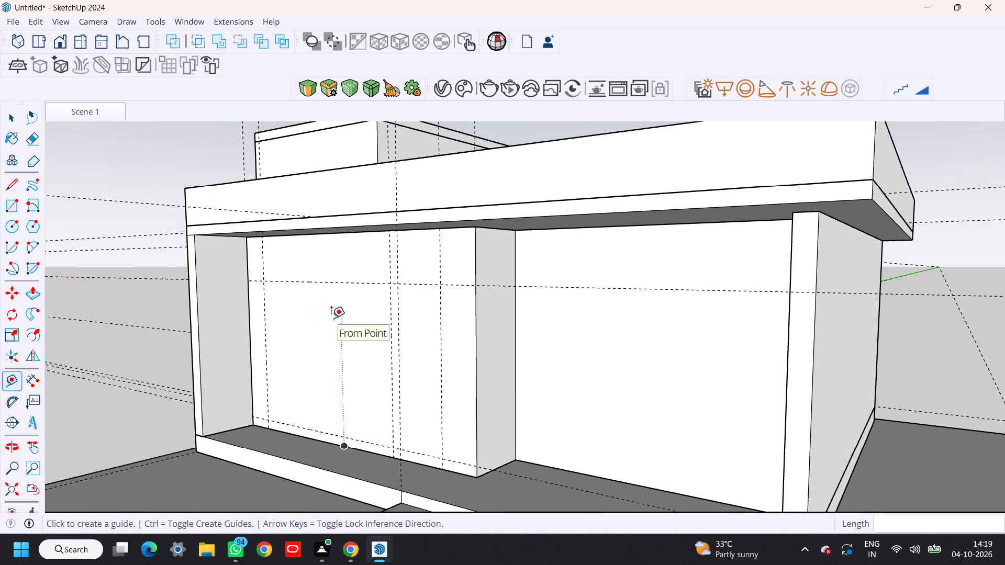
text(9')
key(Return)
key(space)
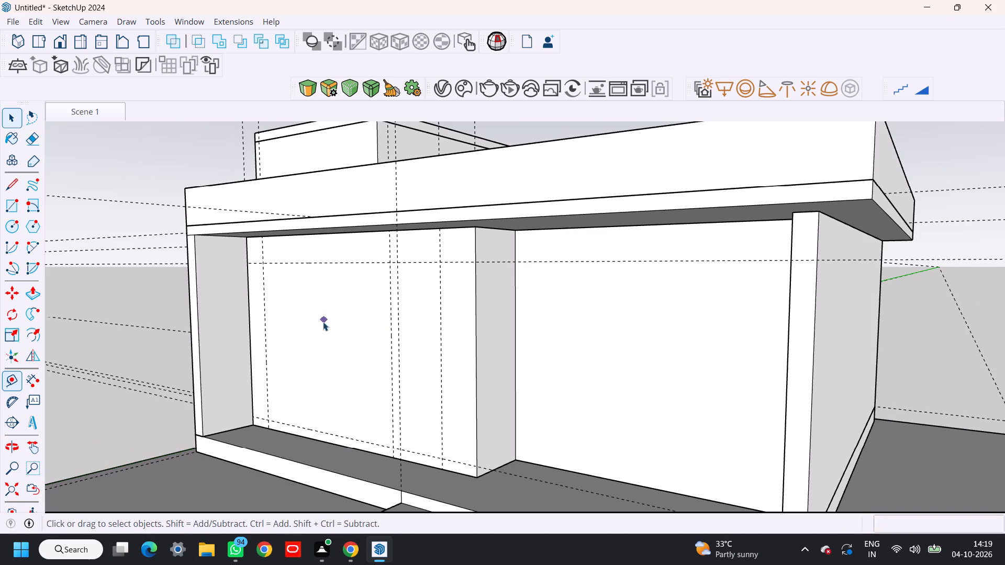
Draw a 10' by 9' rectangle on the recessed wall between the vertical and horizontal guides.
key(r)
scroll(254, 288, up, 3)
click(265, 254)
shift+middle_drag(326, 334, 250, 246)
middle_drag(303, 312, 389, 376)
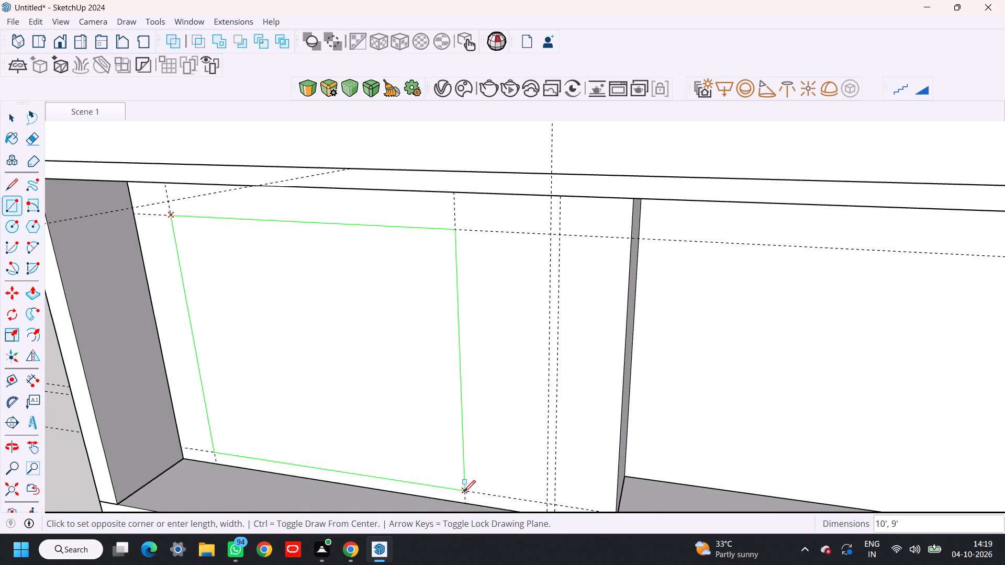
click(464, 492)
shift+middle_drag(471, 471, 423, 409)
key(space)
Cut the rectangle's face and edges and paste them in place inside the wall group.
shift+middle_drag(417, 397, 441, 426)
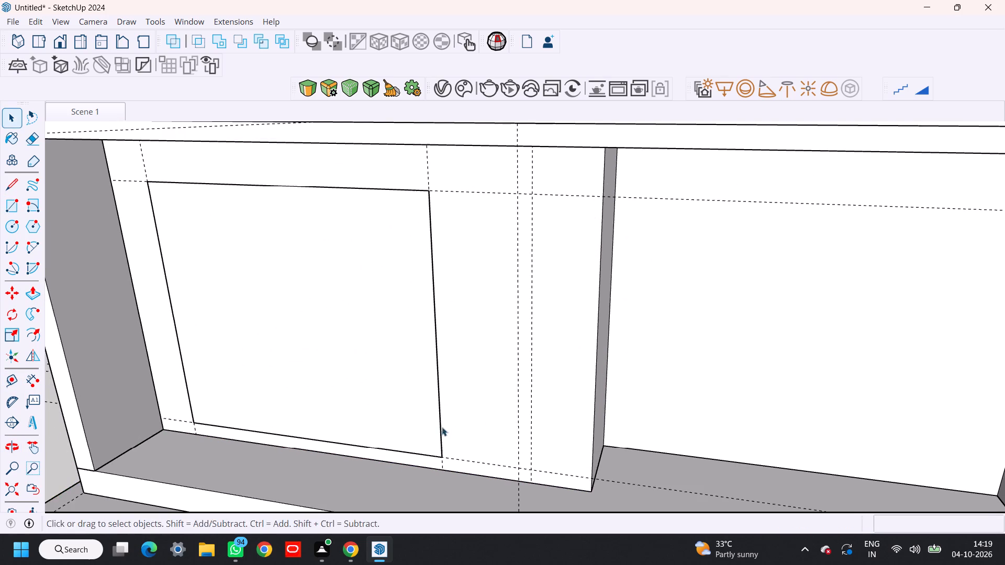
middle_drag(448, 430, 409, 440)
double_click(308, 334)
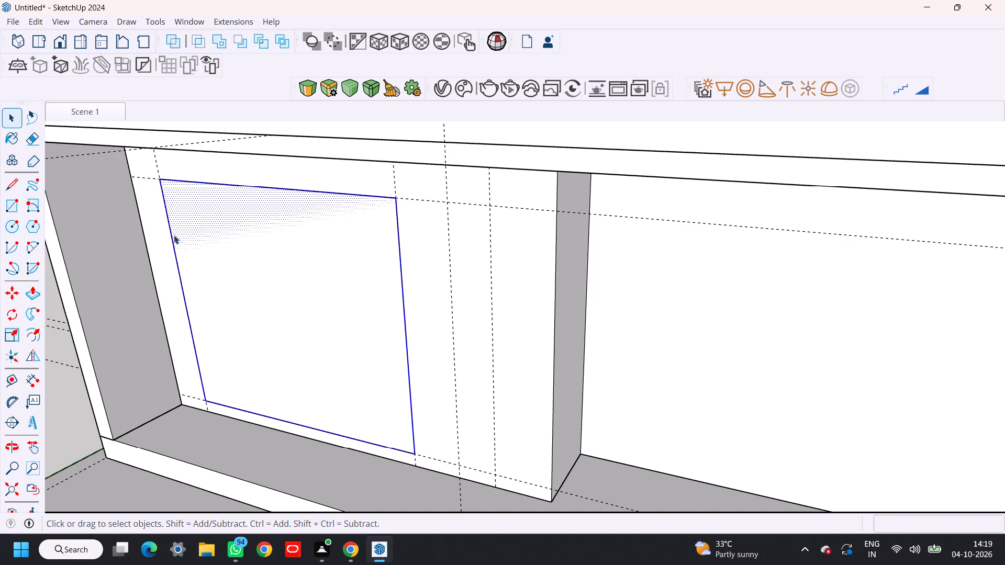
key(ctrl+x)
double_click(264, 253)
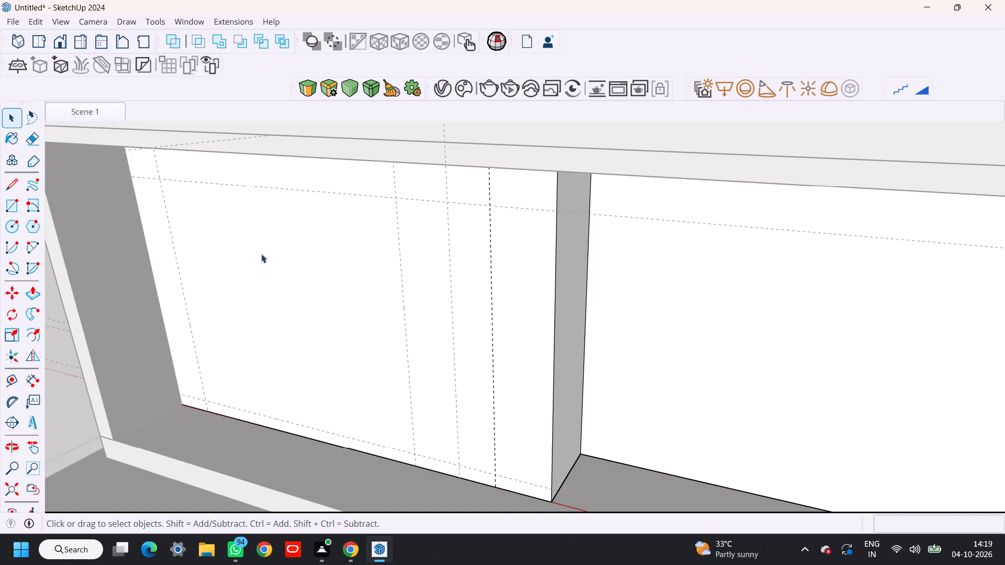
click(29, 17)
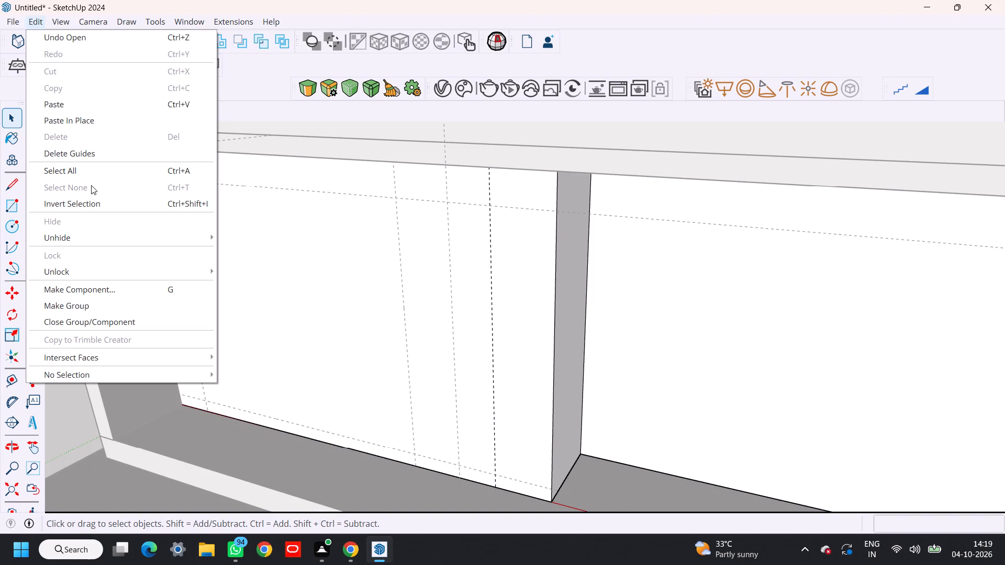
click(96, 122)
Push the rectangle's face 9" through the wall to cut the opening, and leave the wall group.
scroll(278, 331, up, 1)
click(280, 331)
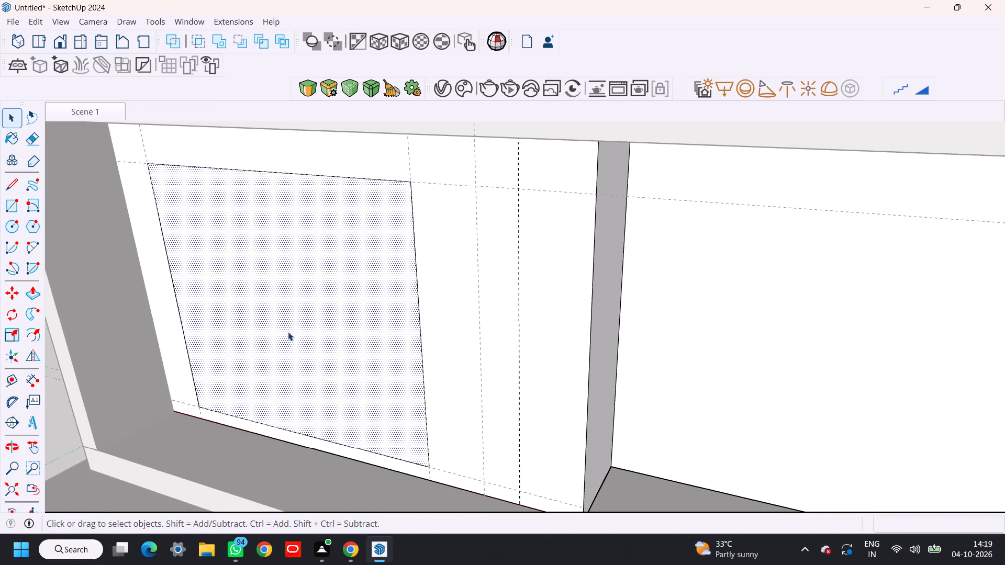
middle_drag(414, 367, 368, 375)
key(p)
key(Escape)
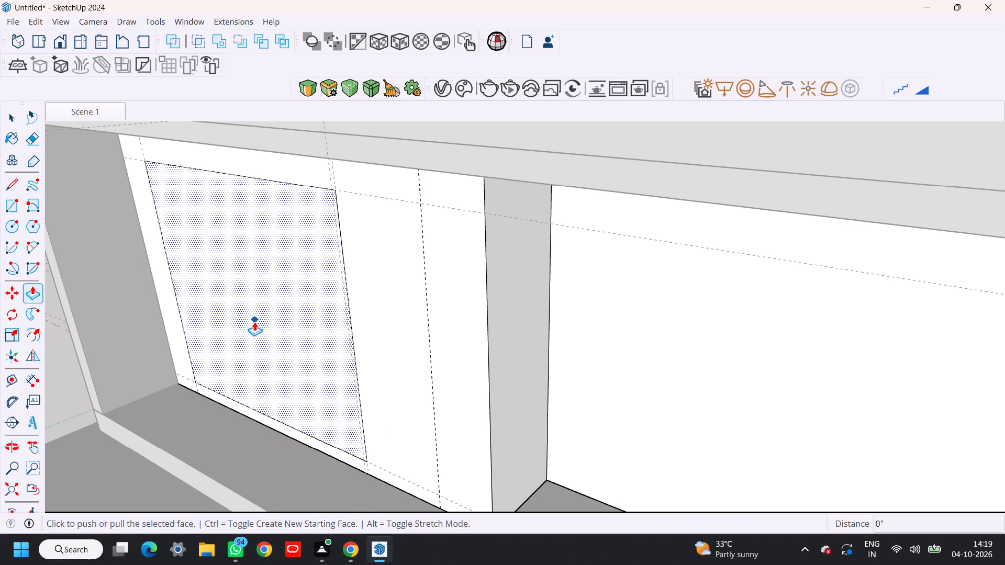
click(247, 297)
click(303, 268)
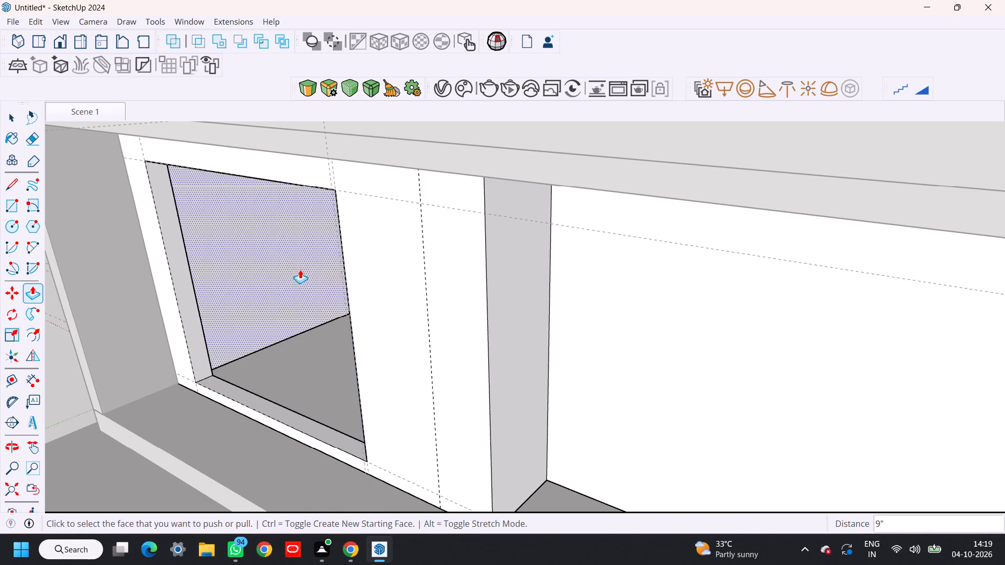
key(space)
scroll(289, 305, down, 8)
click(120, 260)
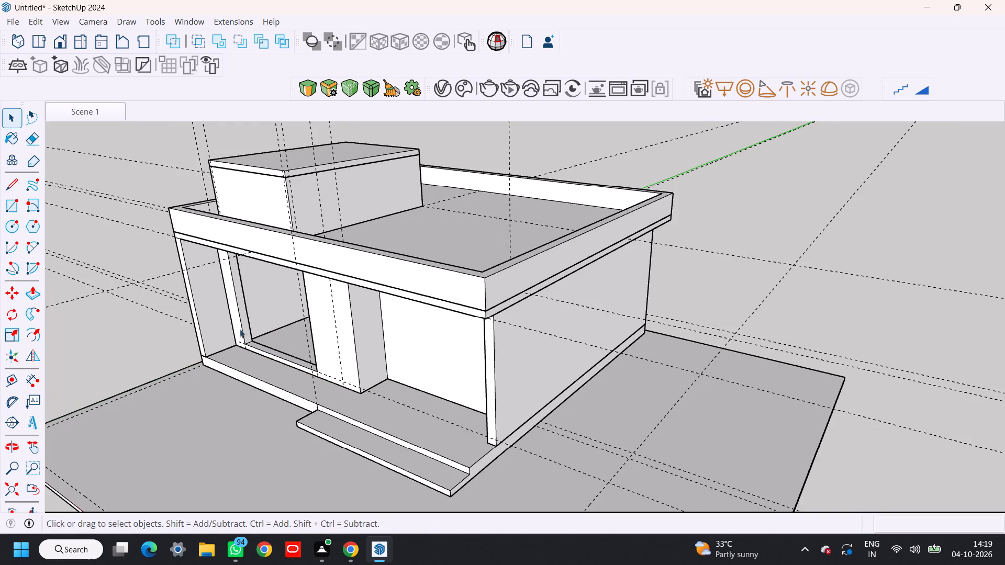
Inside the wall group, offset a vertical guide 1' 6" inward from the right edge of the other front wall section.
shift+middle_drag(242, 332, 258, 359)
middle_drag(282, 372, 270, 290)
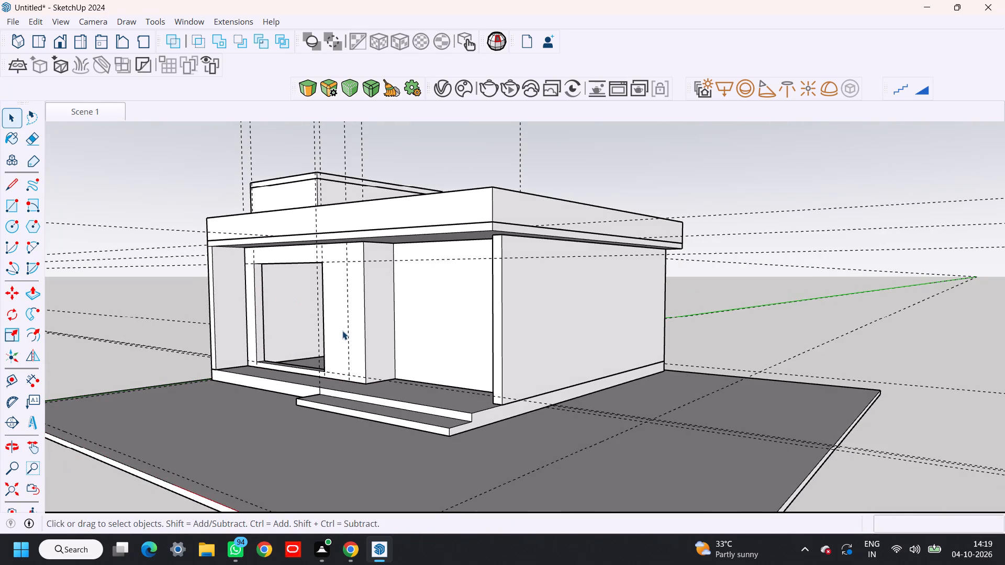
scroll(360, 338, up, 1)
shift+middle_drag(397, 340, 332, 330)
shift+scroll(332, 330, up, 1)
middle_drag(353, 347, 438, 369)
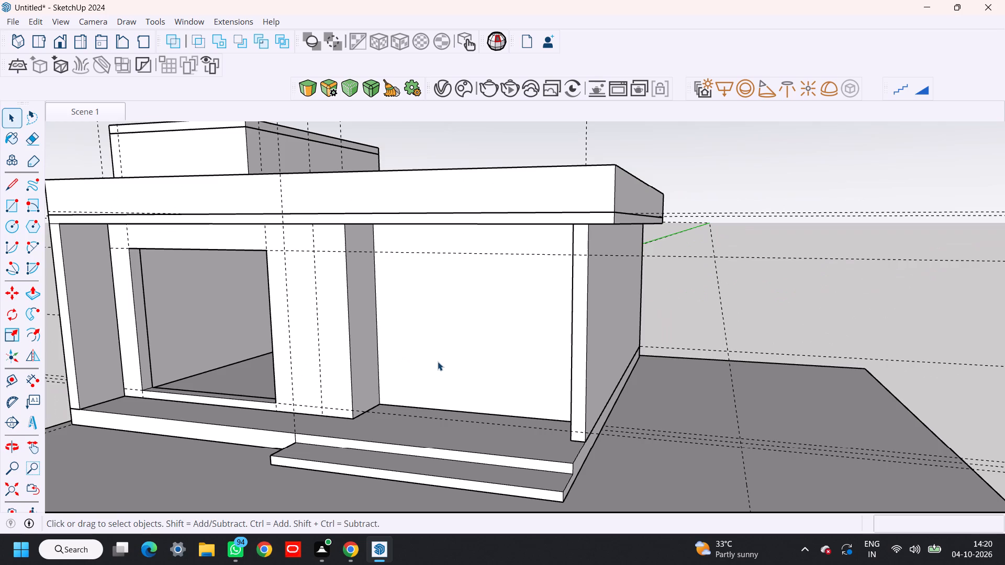
double_click(439, 360)
middle_drag(463, 372, 441, 372)
key(t)
scroll(395, 380, up, 4)
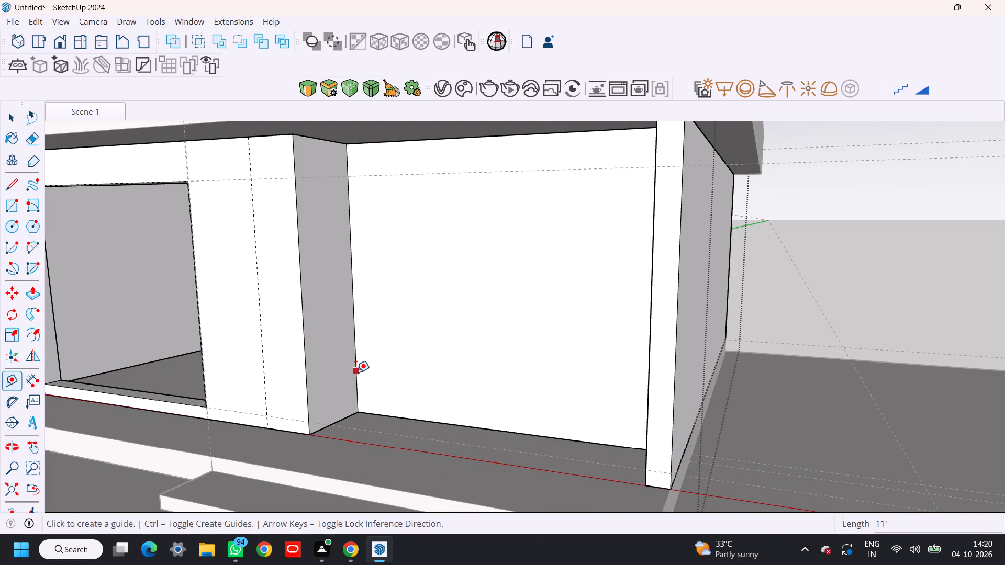
middle_drag(468, 405, 588, 411)
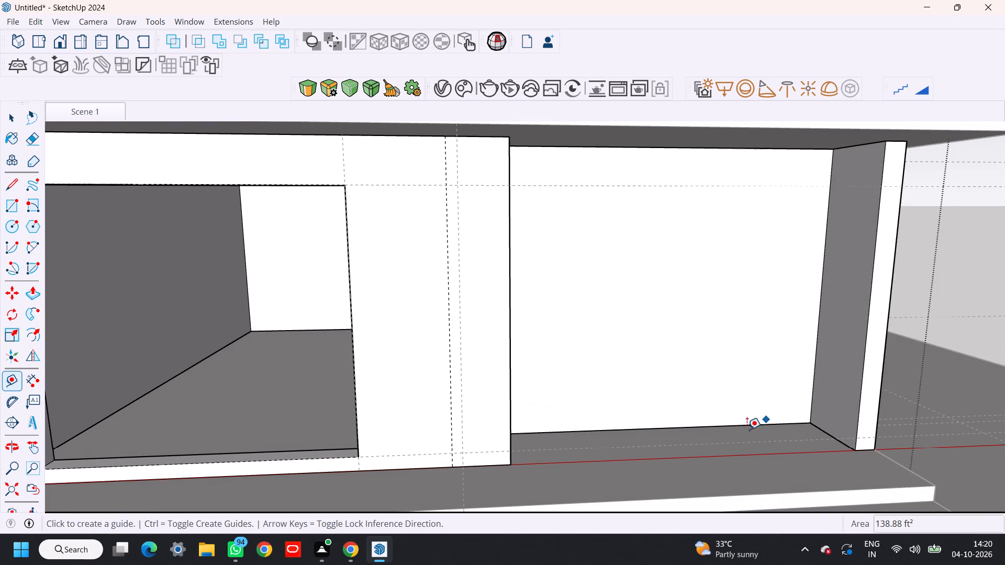
click(813, 360)
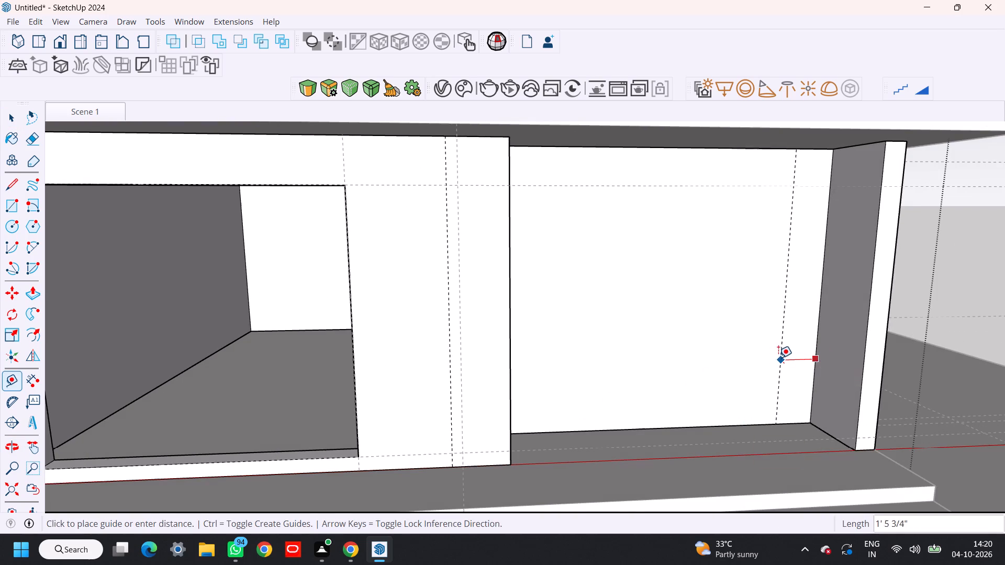
text(1')
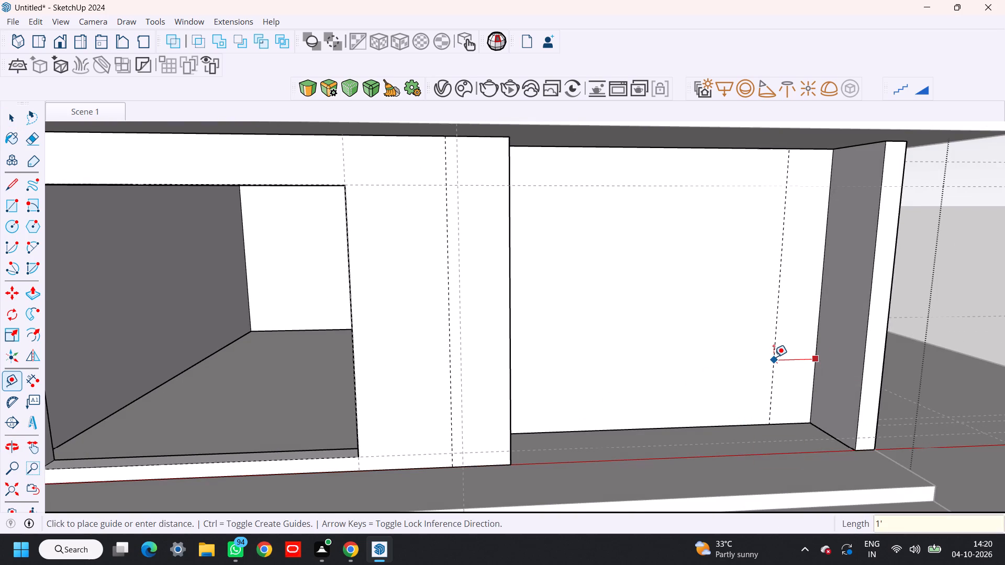
text(6")
key(Return)
Offset another vertical guide 8' to the left of the 1' 6" guide on that wall section.
click(785, 349)
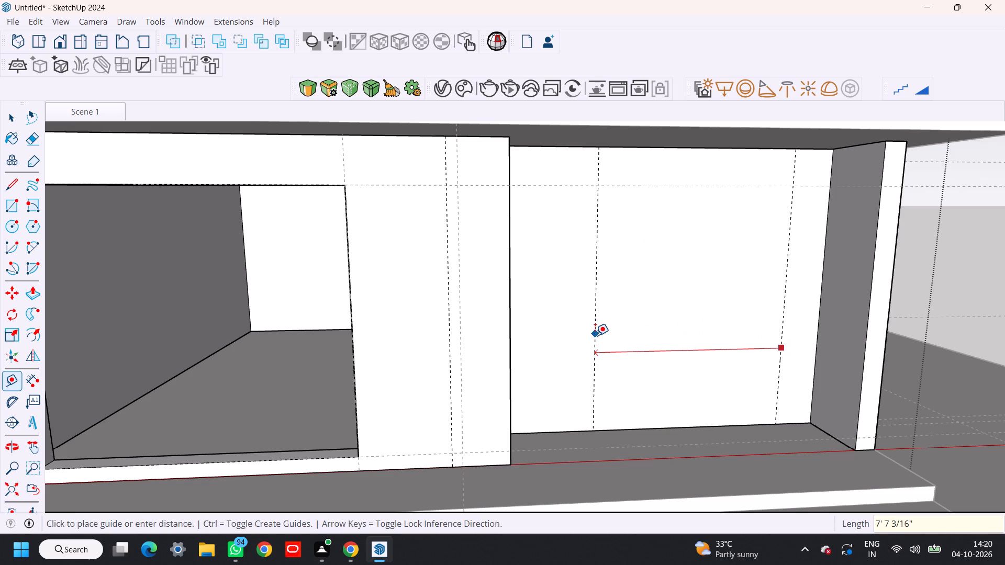
text(8')
key(Return)
Examine the front opening and the new wall guides from the saved Scene 1 view and from other angles.
middle_drag(739, 363, 571, 344)
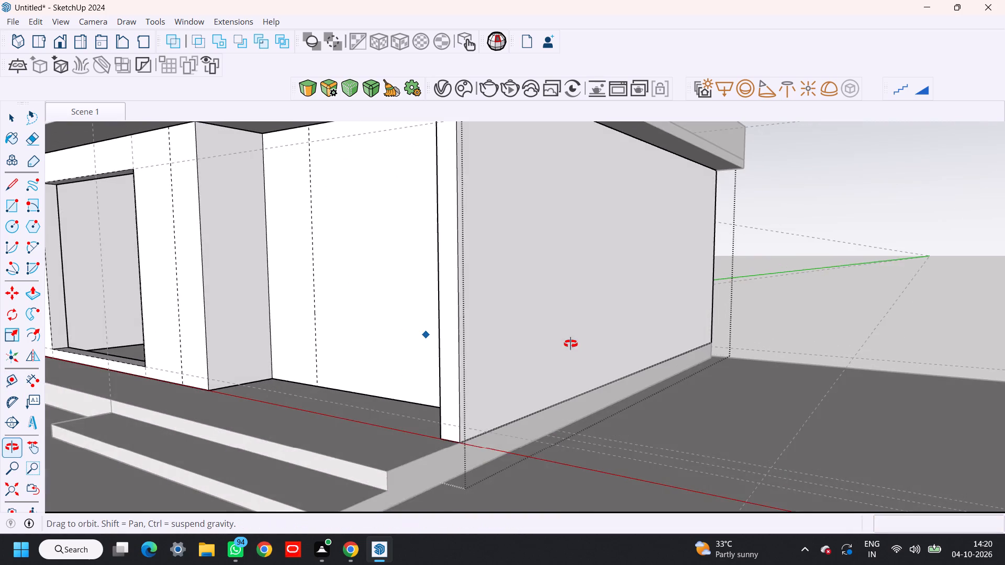
middle_drag(571, 344, 583, 348)
scroll(578, 346, down, 2)
shift+middle_drag(580, 347, 650, 377)
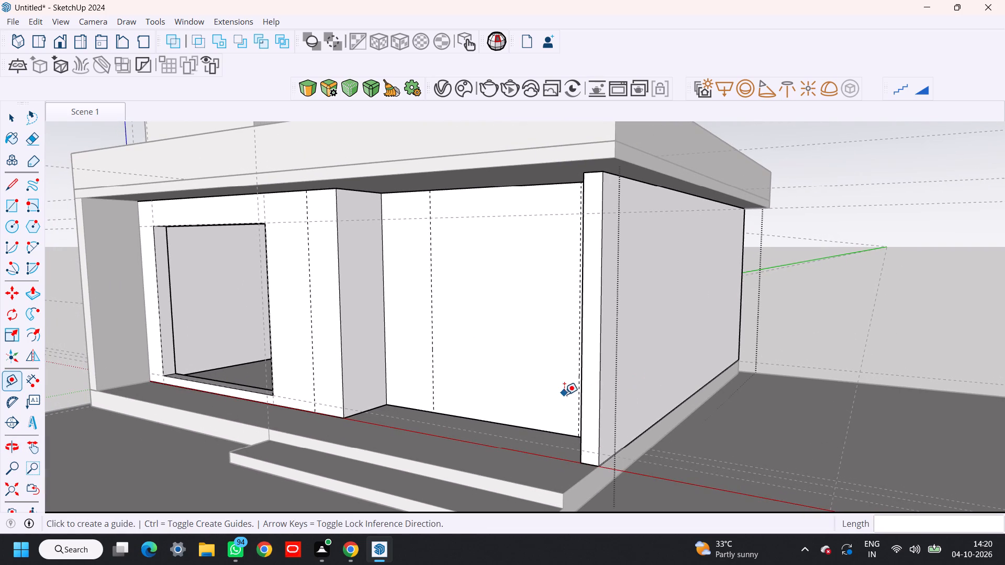
middle_drag(550, 408, 530, 403)
click(87, 109)
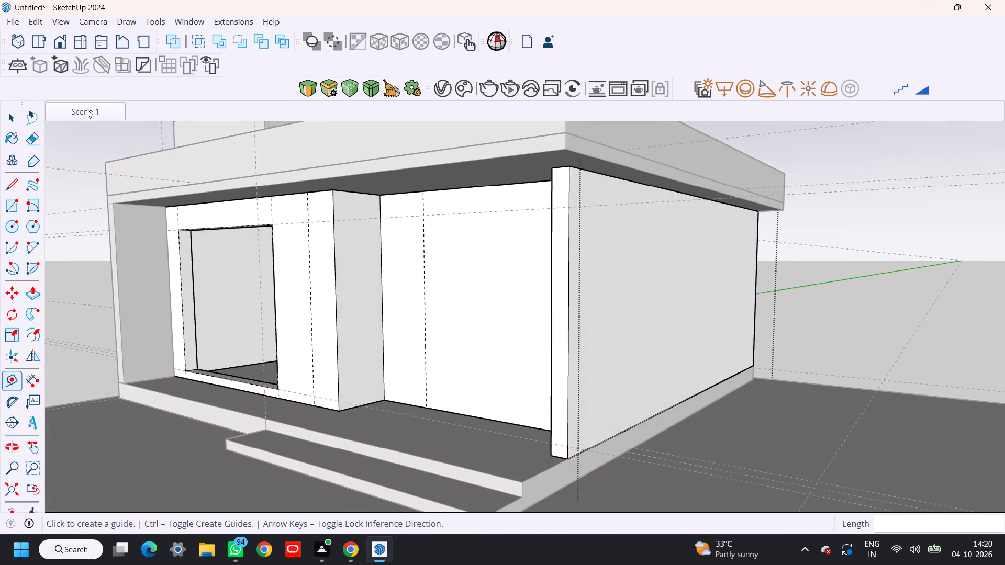
shift+middle_drag(482, 393, 451, 361)
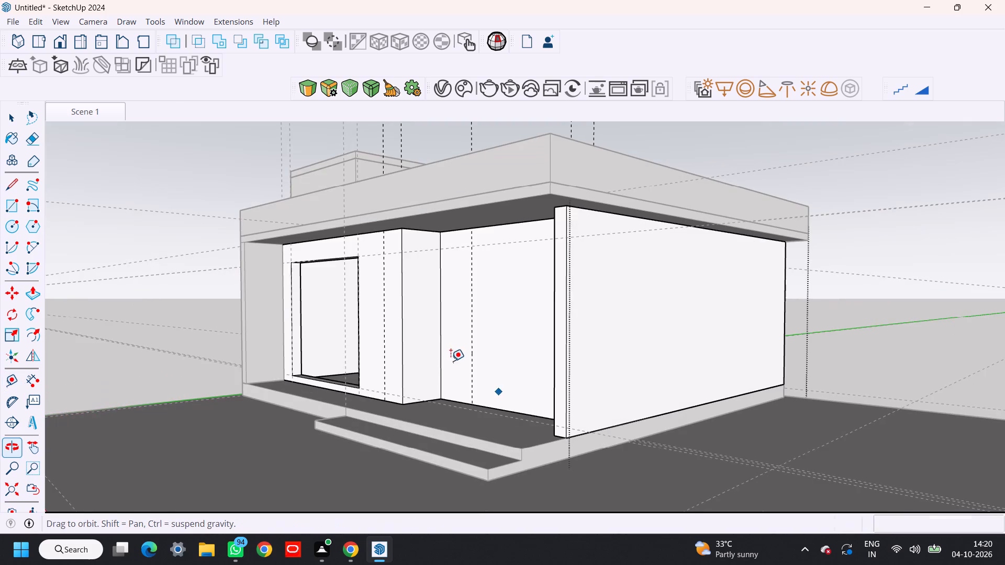
shift+middle_drag(512, 410, 495, 408)
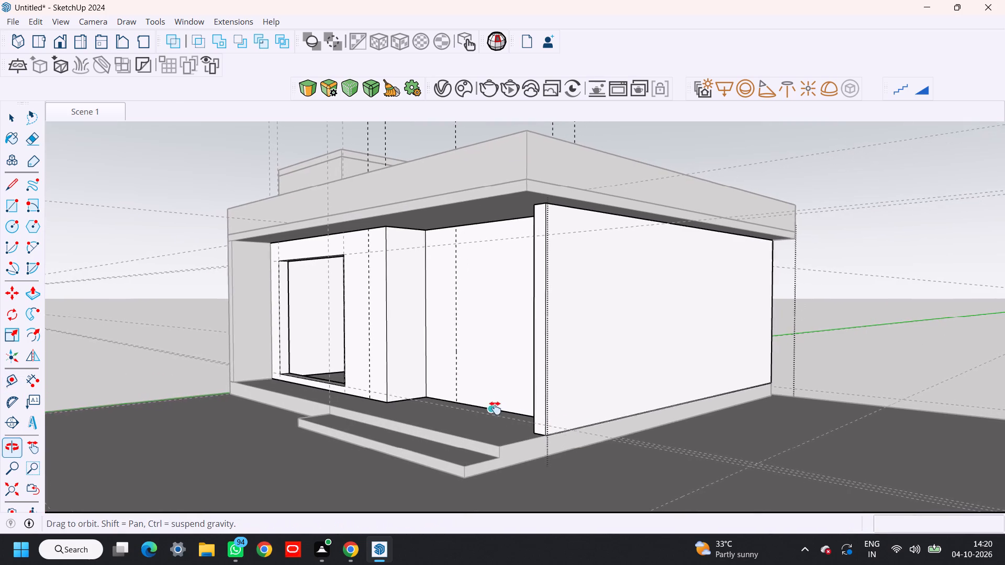
shift+middle_drag(495, 408, 470, 405)
middle_drag(472, 405, 551, 464)
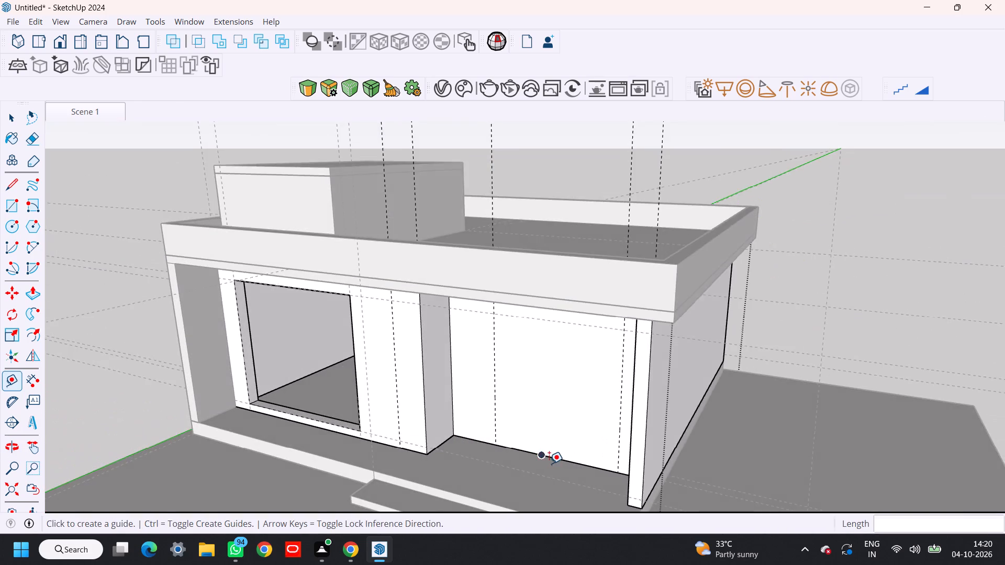
Inside the wall group, offset a horizontal guide 9' up from the base of the front wall section with the 8' guide spacing.
scroll(549, 464, up, 3)
click(550, 458)
key(Up)
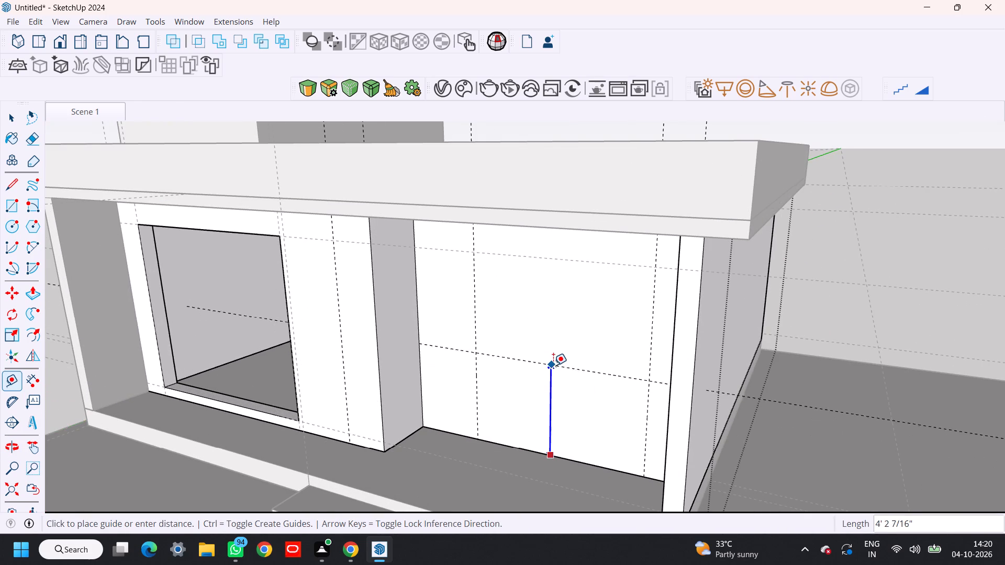
text(9')
key(Return)
key(space)
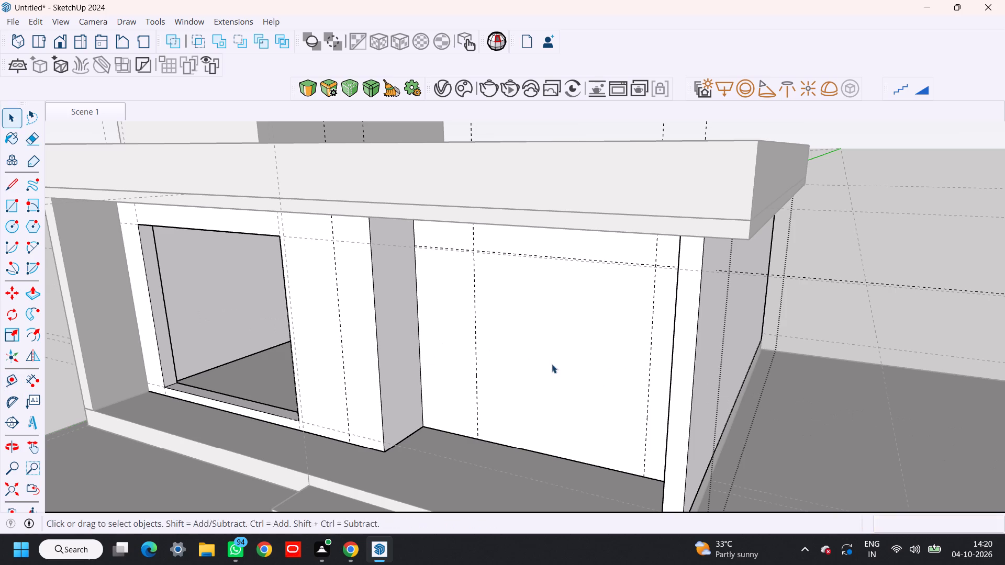
Draw a rectangle on that wall section between its two vertical guides, from the 9' guide down to the wall base.
middle_drag(548, 364, 531, 333)
key(r)
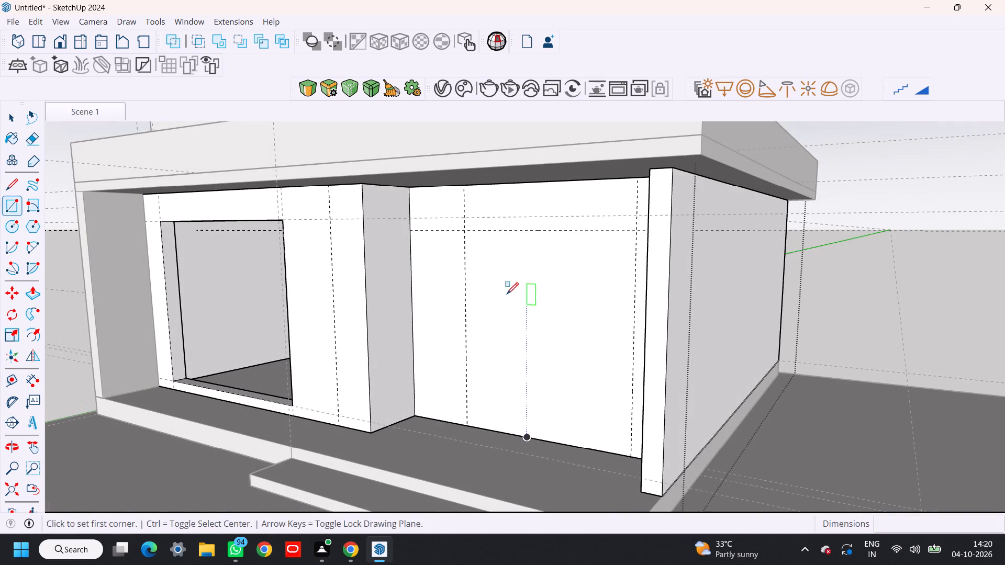
click(465, 232)
middle_drag(573, 361, 597, 367)
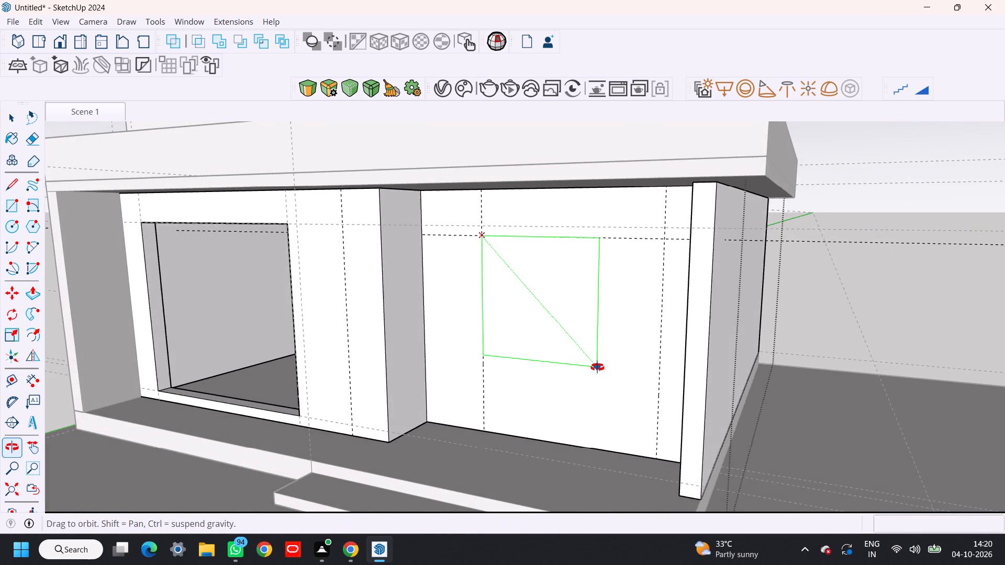
middle_drag(597, 367, 626, 376)
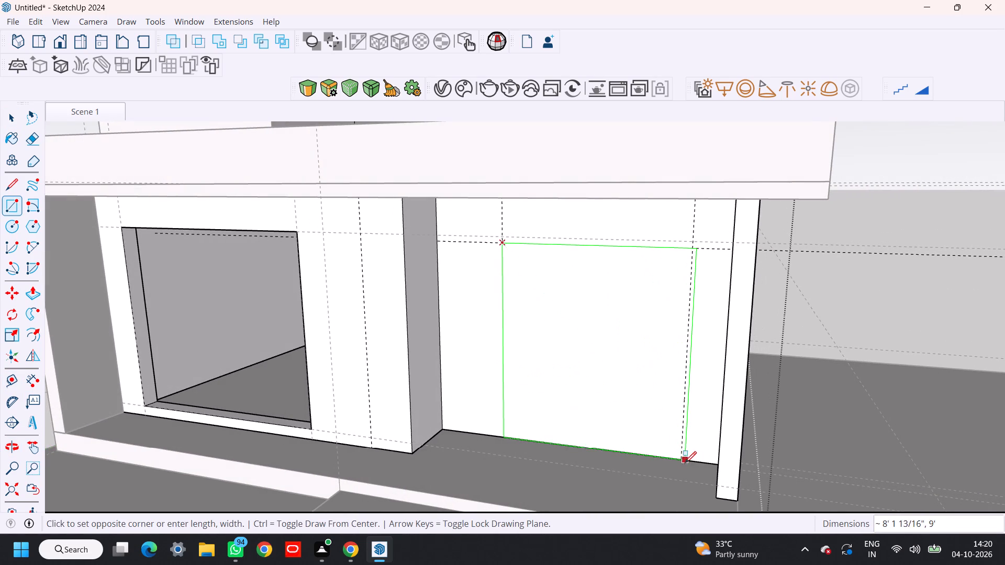
click(684, 460)
Push the rectangle's face back through the wall thickness to cut the doorway opening, and leave the wall group.
scroll(664, 440, up, 1)
middle_drag(663, 440, 640, 443)
key(space)
key(p)
click(566, 360)
click(606, 347)
key(space)
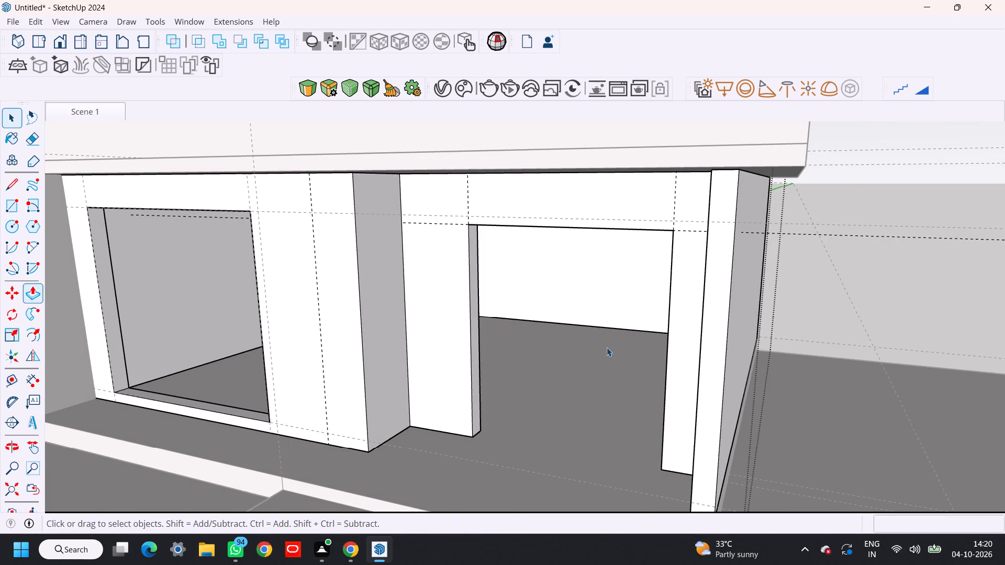
scroll(618, 360, down, 3)
shift+middle_drag(762, 354, 674, 359)
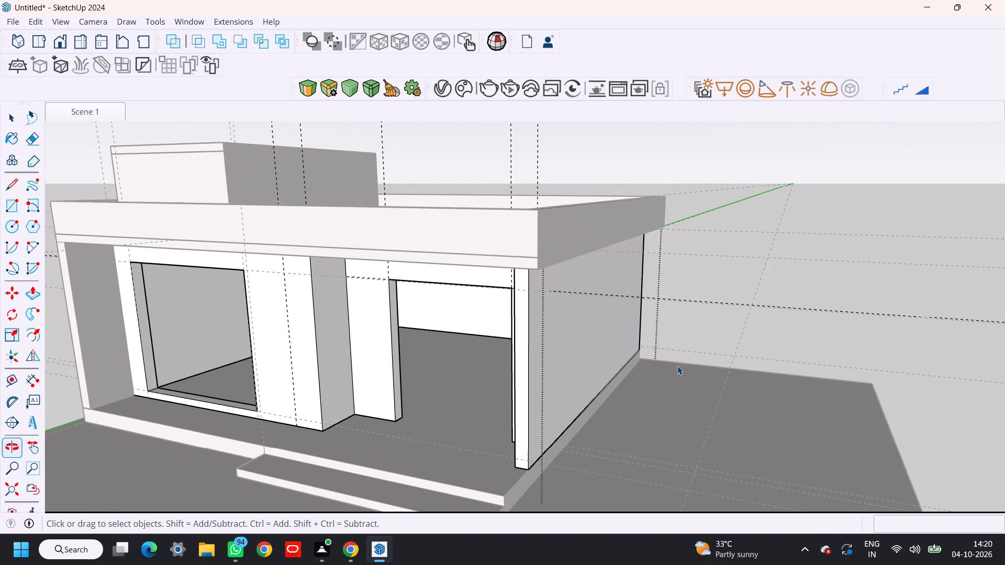
shift+middle_drag(726, 330, 756, 344)
click(812, 245)
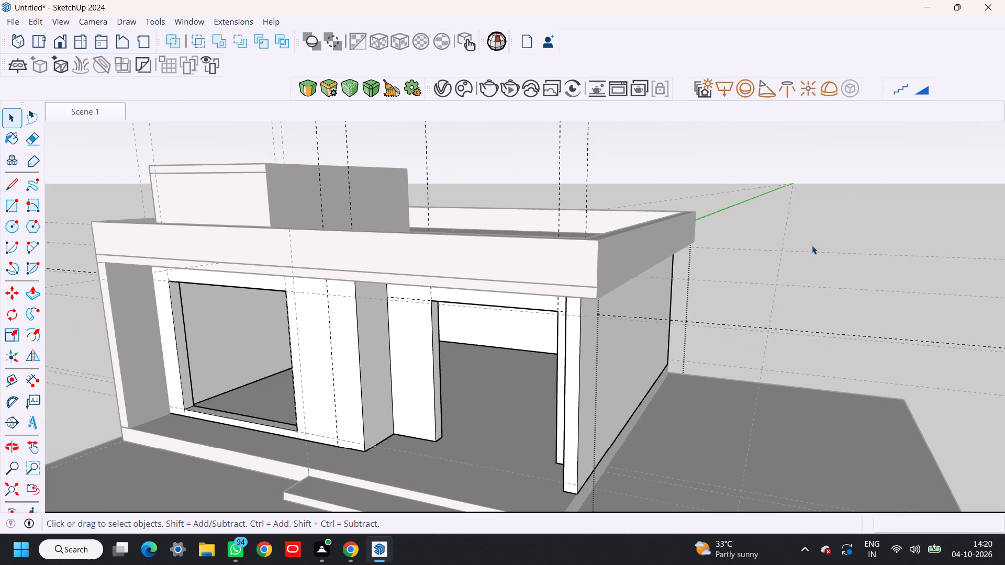
Examine both front-wall openings and the overall house from low, side and front angles.
middle_drag(733, 359, 704, 311)
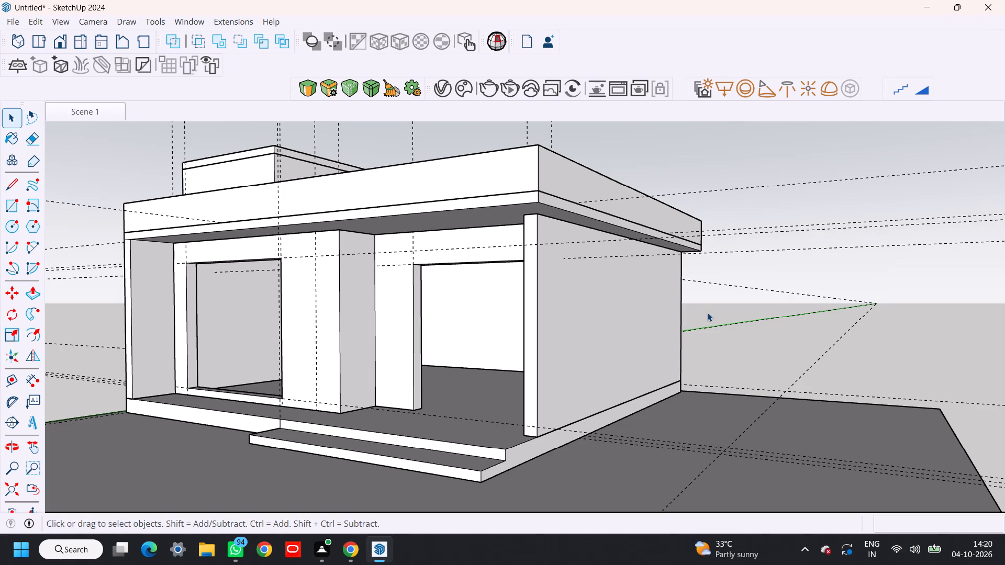
scroll(707, 312, down, 1)
shift+middle_drag(696, 318, 746, 317)
middle_drag(719, 325, 674, 326)
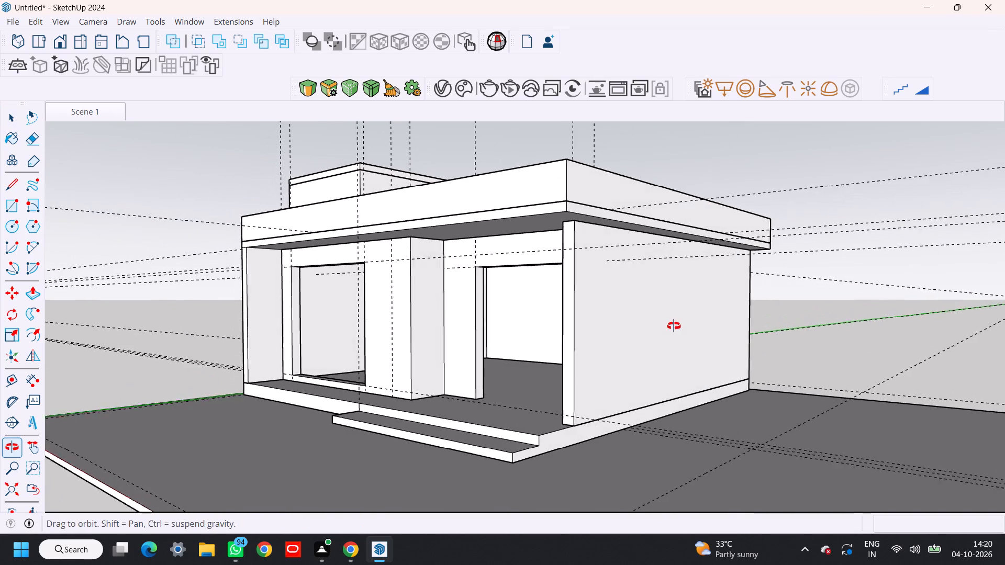
middle_drag(674, 326, 666, 327)
shift+middle_drag(643, 323, 594, 310)
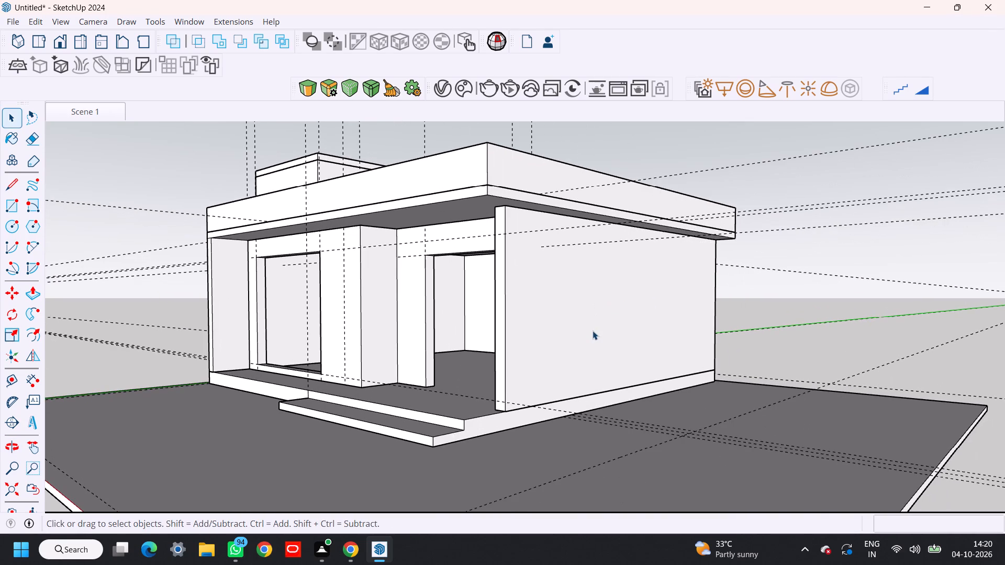
shift+middle_drag(593, 331, 659, 357)
middle_drag(541, 345, 696, 361)
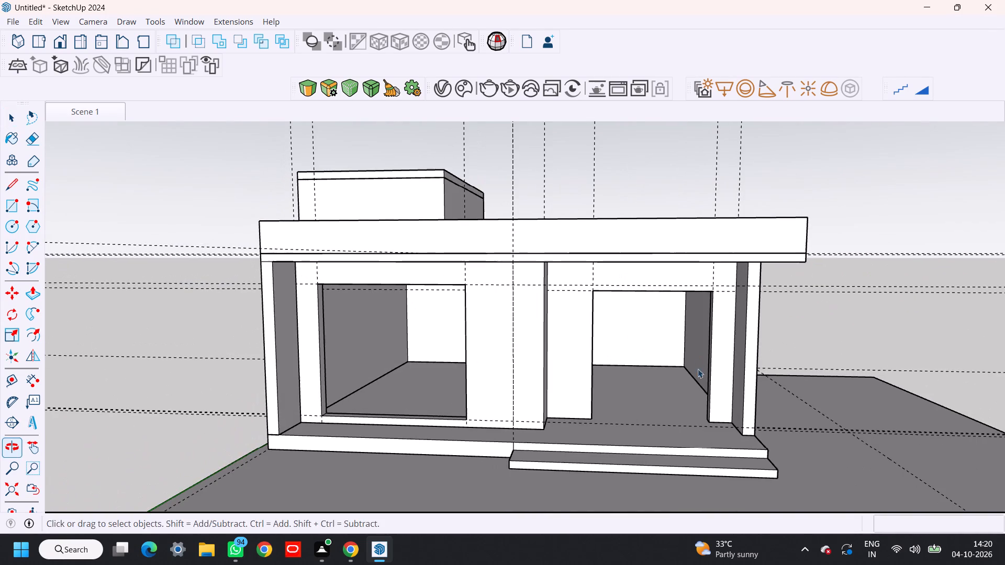
shift+middle_drag(698, 391, 680, 384)
Draw a rectangle filling the first front-wall opening, between its opposite front corners.
key(r)
scroll(307, 281, up, 6)
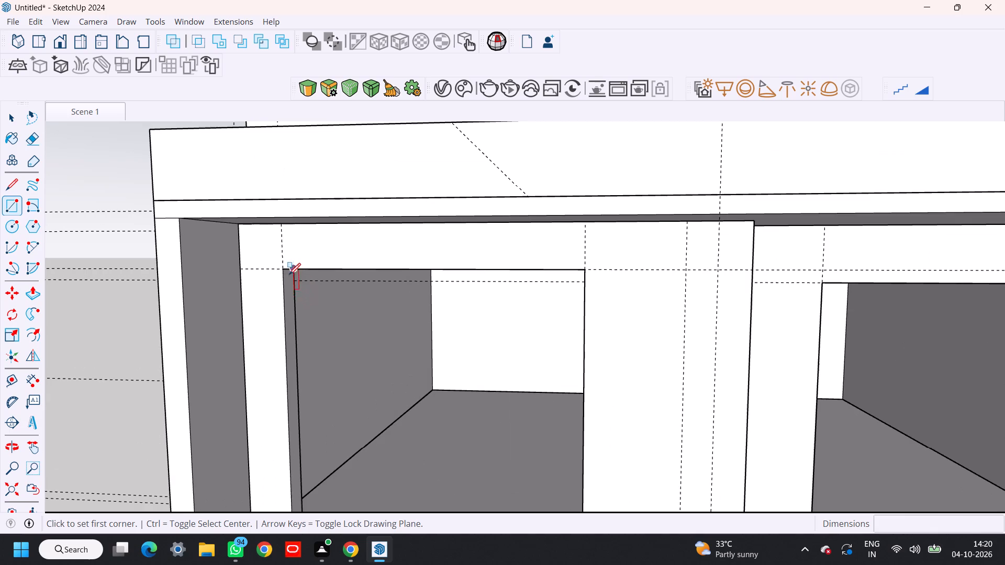
click(283, 268)
shift+middle_drag(451, 366, 392, 266)
click(452, 320)
shift+middle_drag(462, 319, 518, 366)
middle_drag(527, 363, 500, 388)
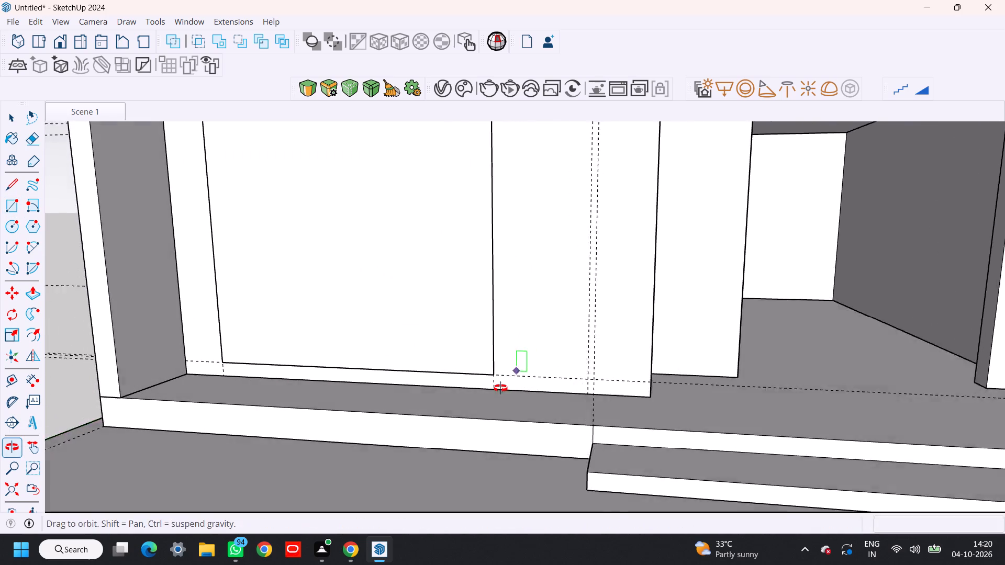
middle_drag(500, 388, 483, 404)
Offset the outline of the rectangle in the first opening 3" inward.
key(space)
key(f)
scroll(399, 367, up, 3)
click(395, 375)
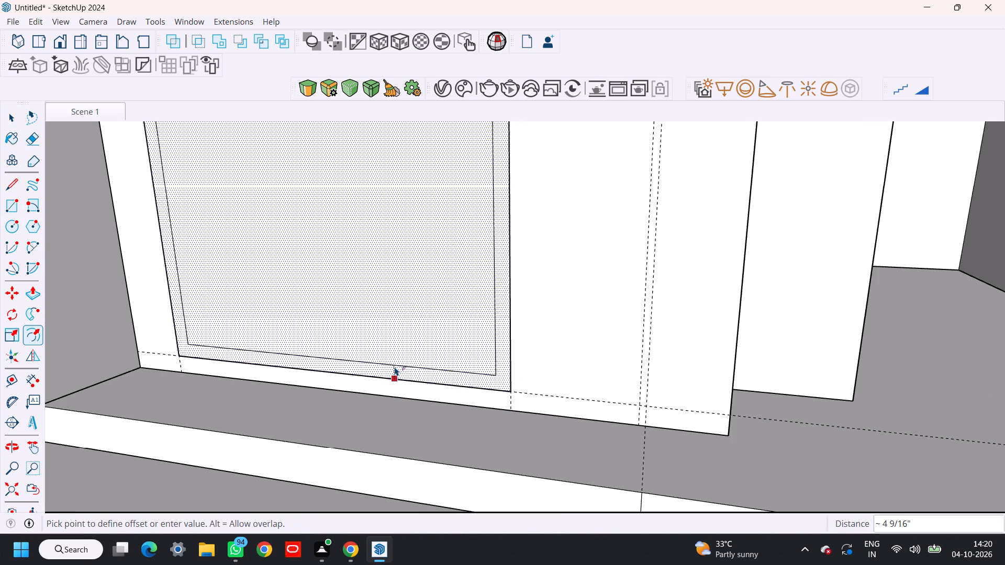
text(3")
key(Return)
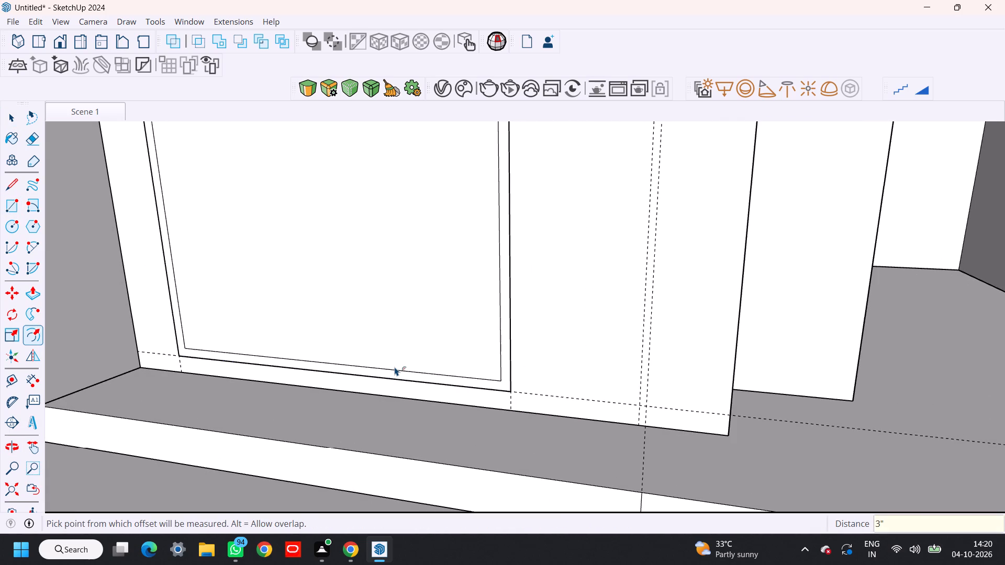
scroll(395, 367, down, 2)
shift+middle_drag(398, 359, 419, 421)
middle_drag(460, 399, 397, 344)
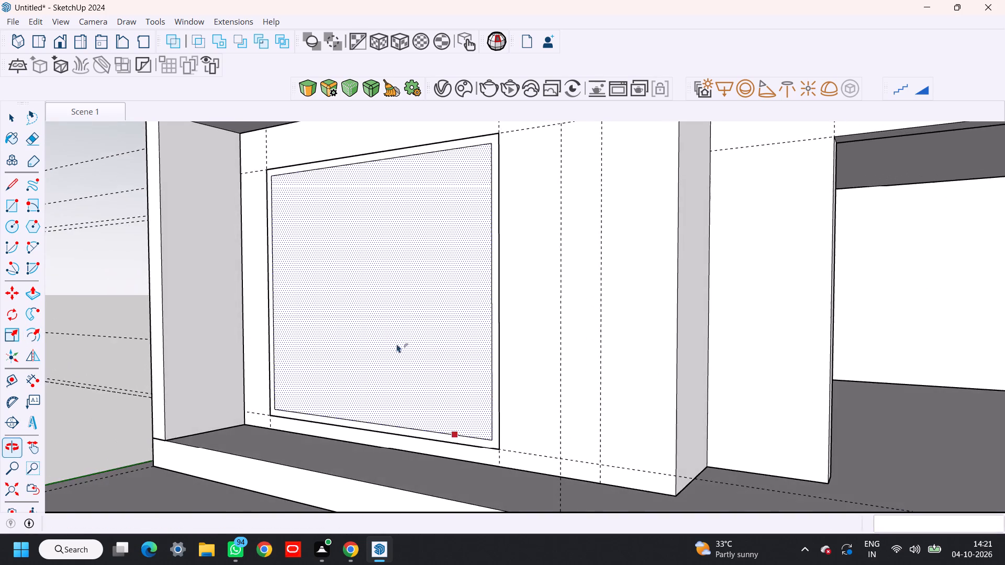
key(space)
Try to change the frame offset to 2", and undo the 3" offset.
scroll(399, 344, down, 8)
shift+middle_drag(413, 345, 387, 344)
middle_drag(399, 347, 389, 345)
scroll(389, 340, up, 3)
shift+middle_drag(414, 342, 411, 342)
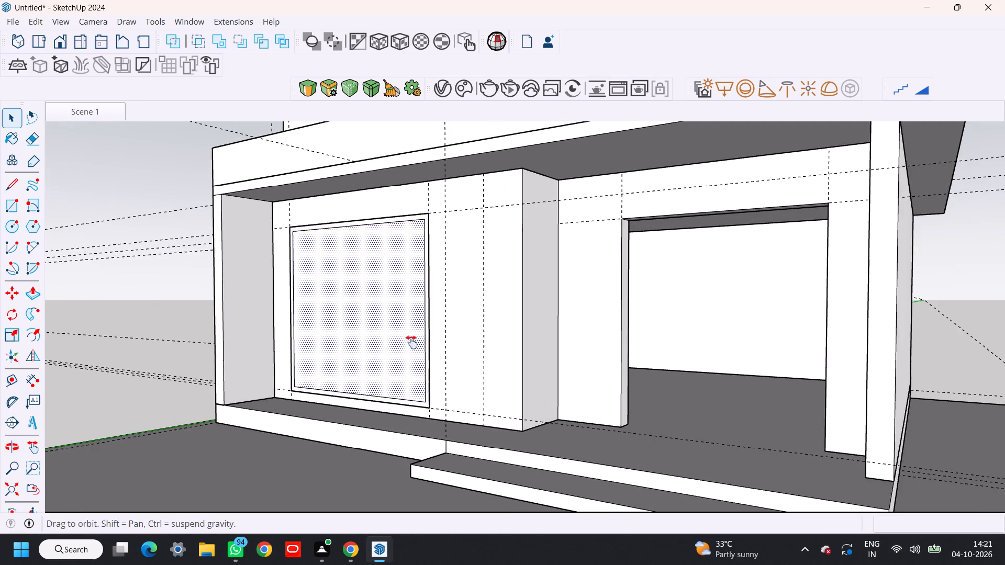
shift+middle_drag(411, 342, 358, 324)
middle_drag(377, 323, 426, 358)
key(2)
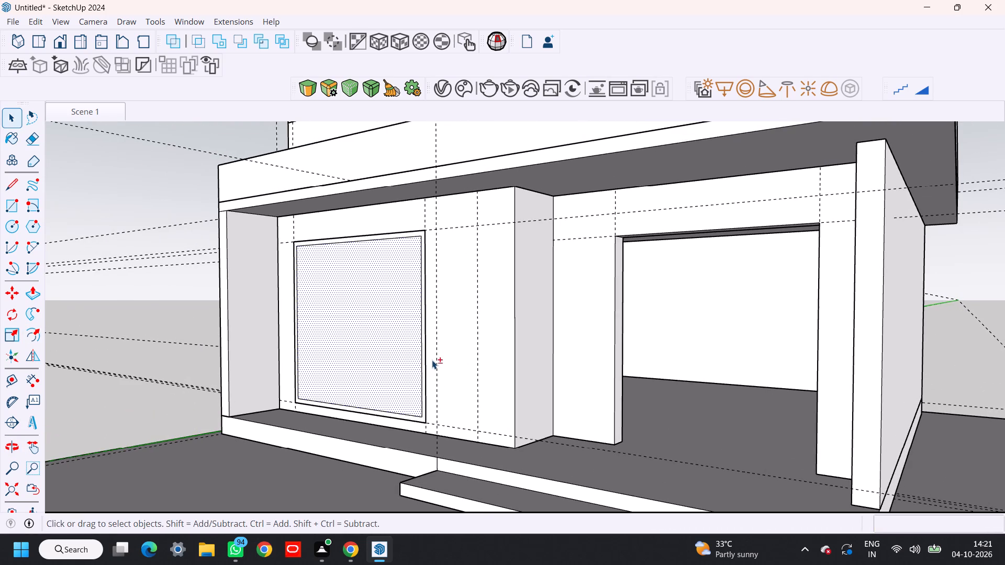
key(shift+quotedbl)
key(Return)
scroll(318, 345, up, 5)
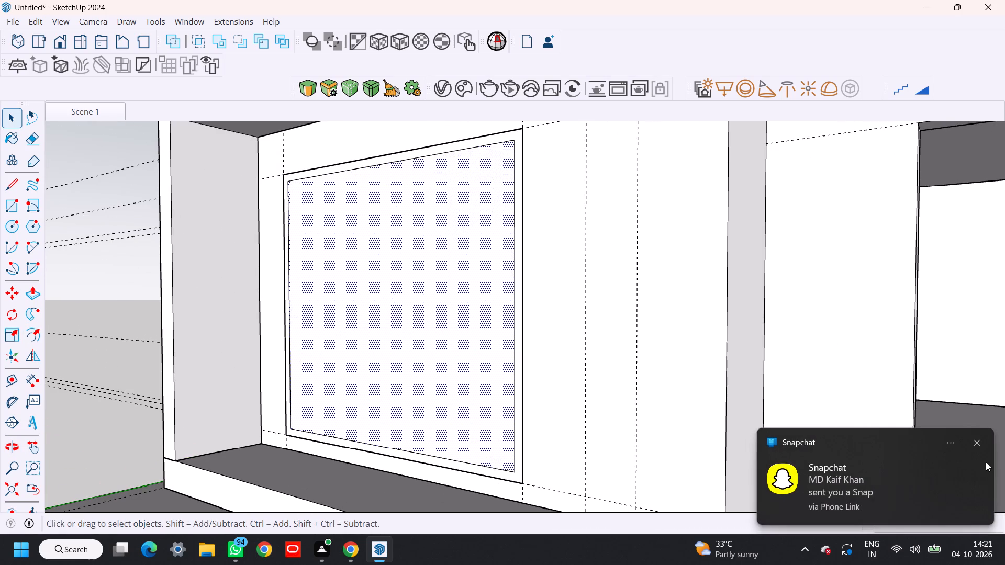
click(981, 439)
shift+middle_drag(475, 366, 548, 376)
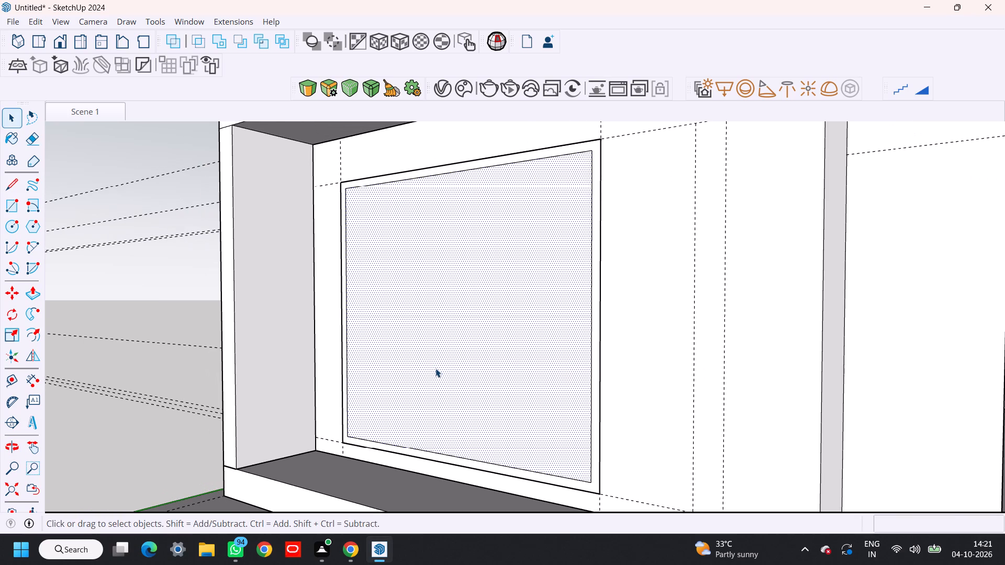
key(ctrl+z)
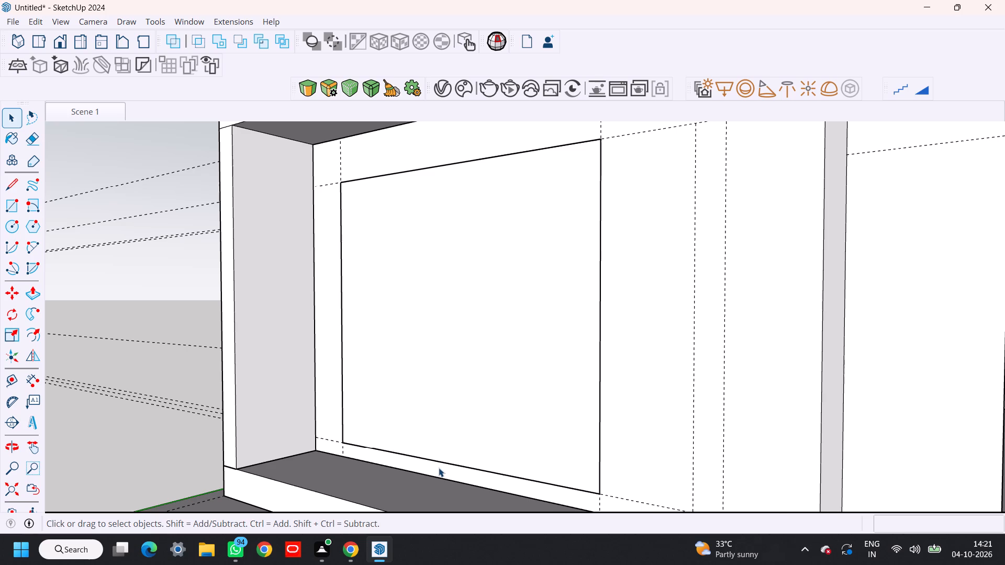
Offset the outline of the rectangle in the first opening 2" inward to form a window frame border.
shift+middle_drag(419, 388, 376, 381)
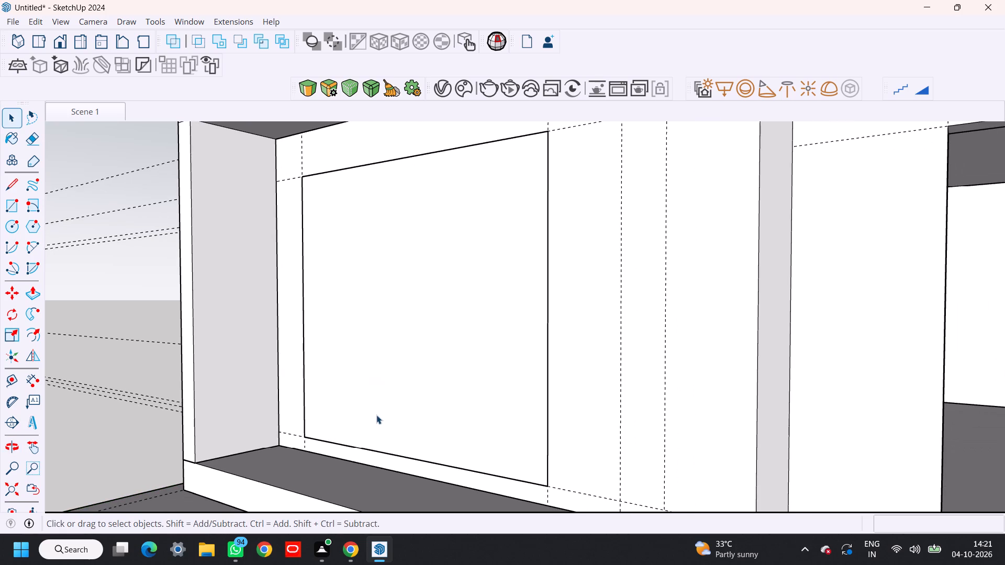
key(f)
click(394, 446)
text(2")
key(Return)
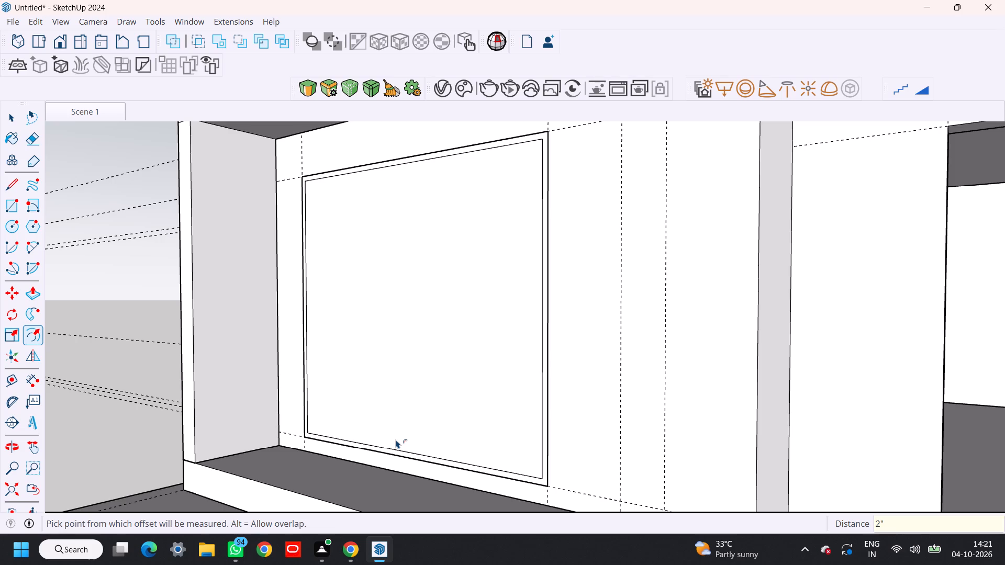
key(space)
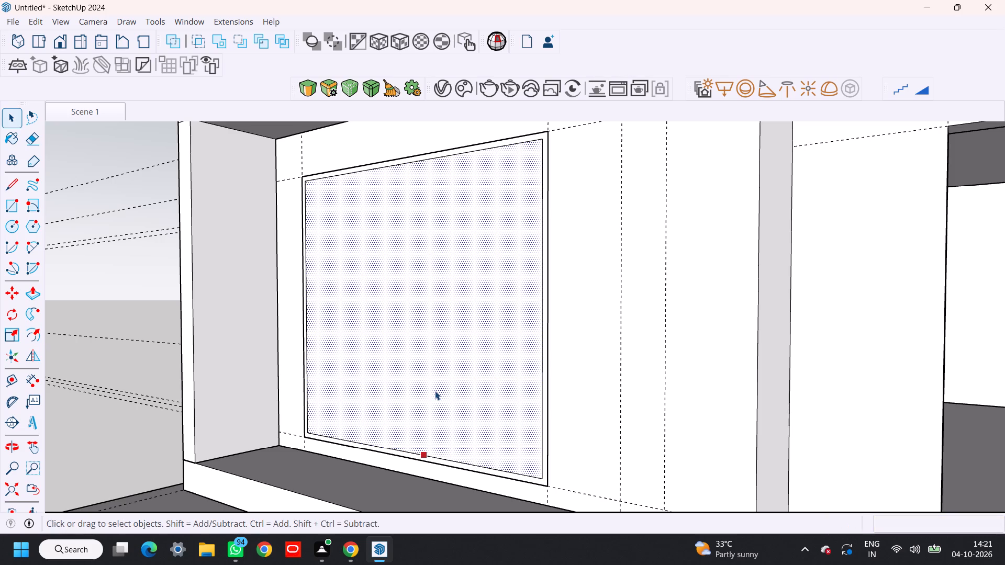
key(Escape)
Place a vertical guide through the middle of the framed panel, 4' 10" from the inner frame's left edge.
key(t)
click(306, 384)
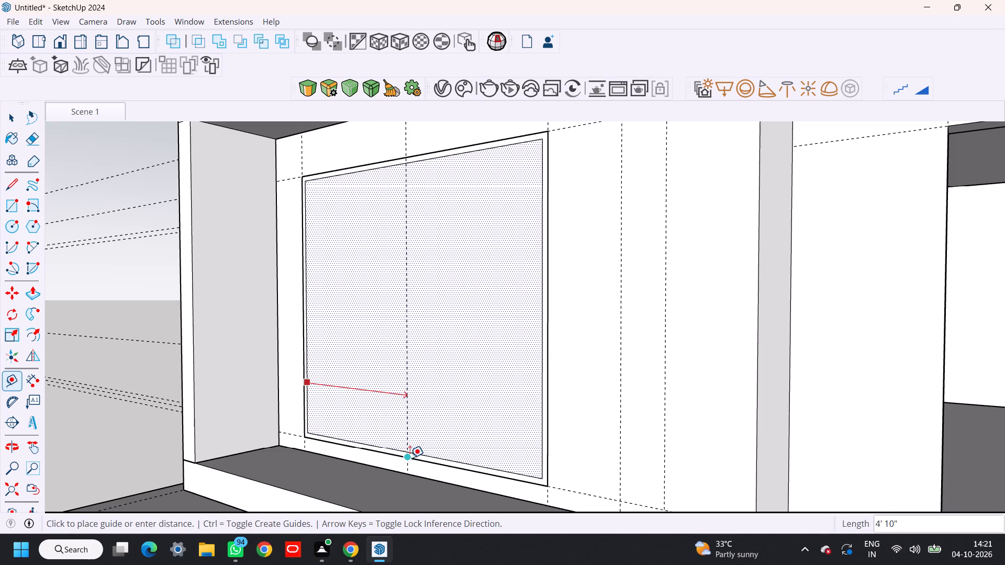
click(409, 455)
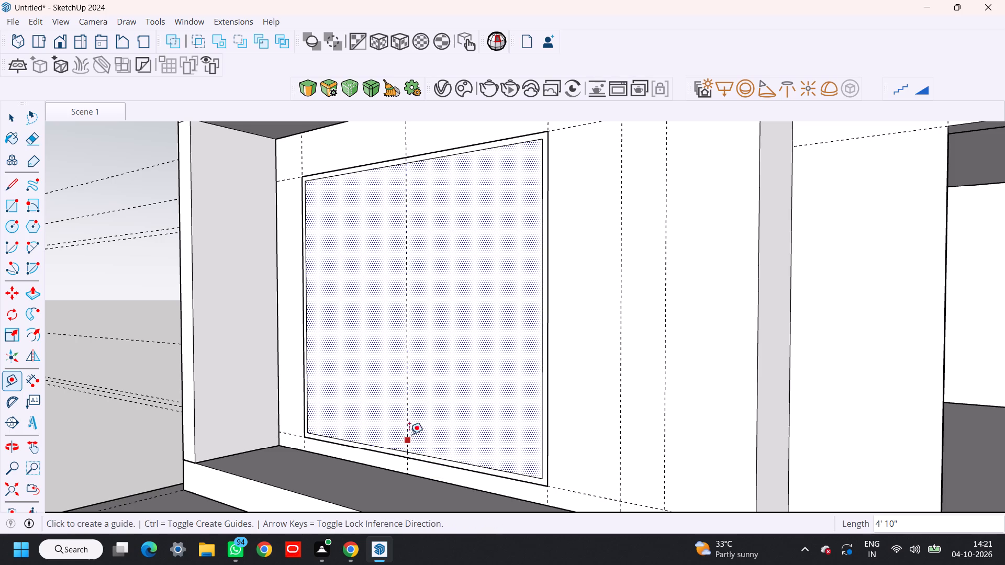
Offset a vertical guide 1" to the left of the center guide and another 2" to the right of that new guide.
click(409, 383)
text(1")
key(Return)
scroll(398, 374, up, 7)
click(410, 361)
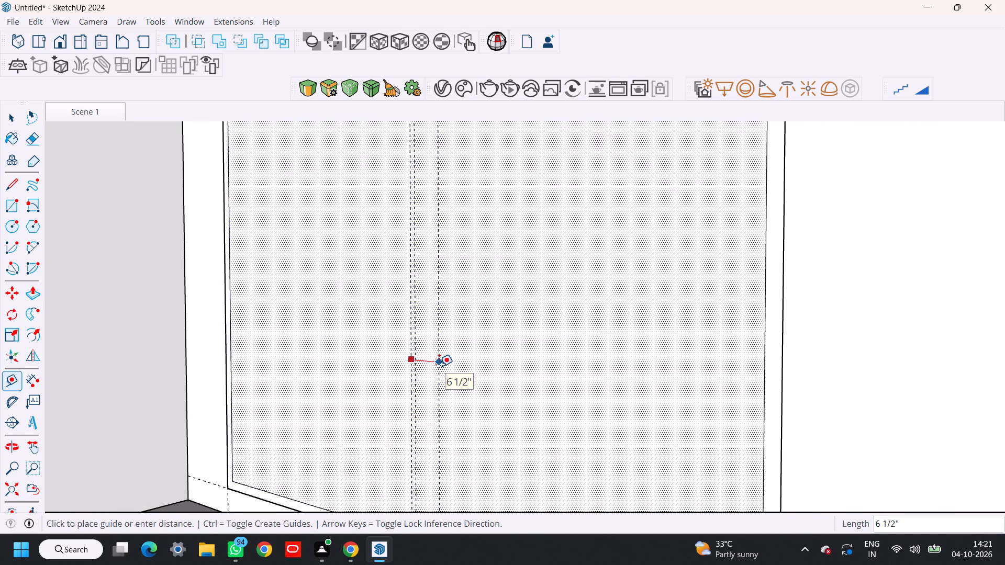
text(2')
key(Return)
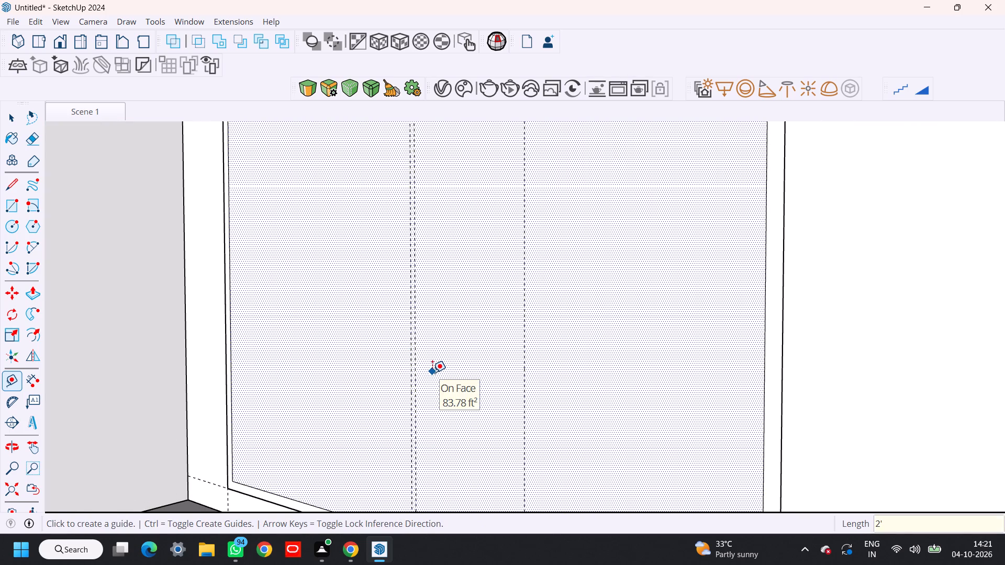
text(2")
key(Return)
Delete the center guide, leaving only the pair of guides 2" apart.
key(space)
scroll(417, 383, up, 5)
click(414, 383)
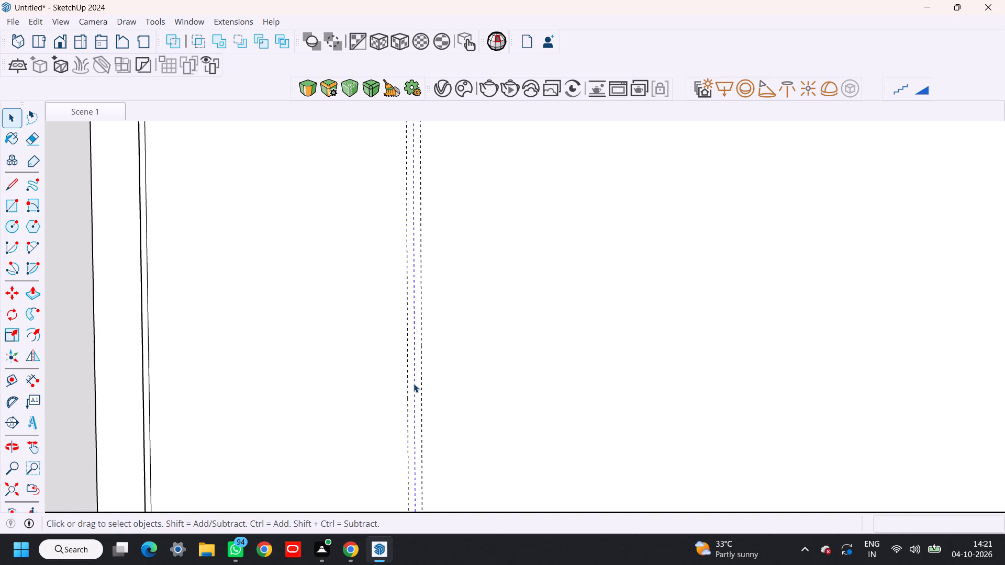
key(Delete)
scroll(414, 385, down, 9)
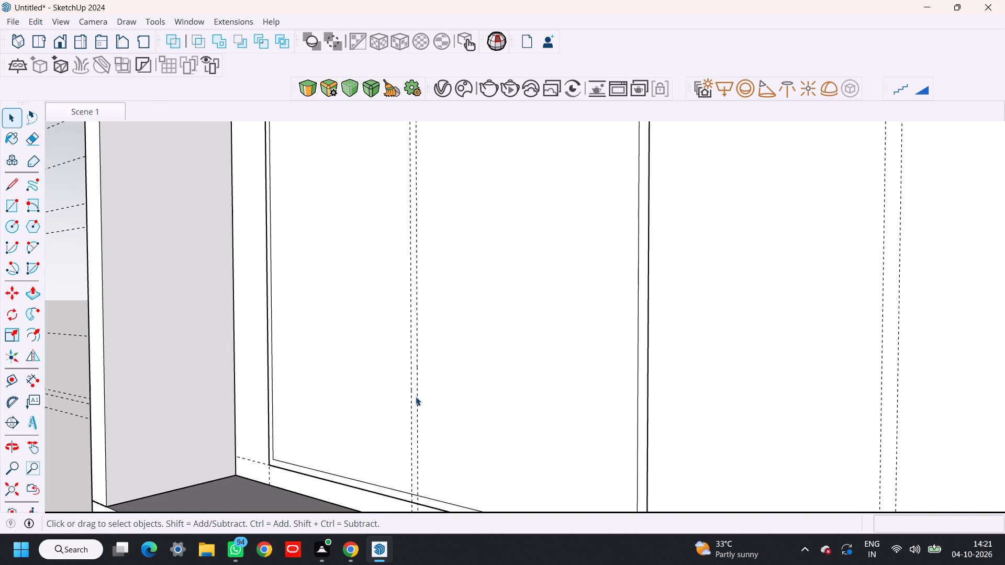
Draw a 2" wide vertical bar rectangle between the paired guides, from the inner frame's bottom edge to its top edge.
key(r)
scroll(421, 480, up, 4)
click(407, 500)
scroll(428, 365, down, 6)
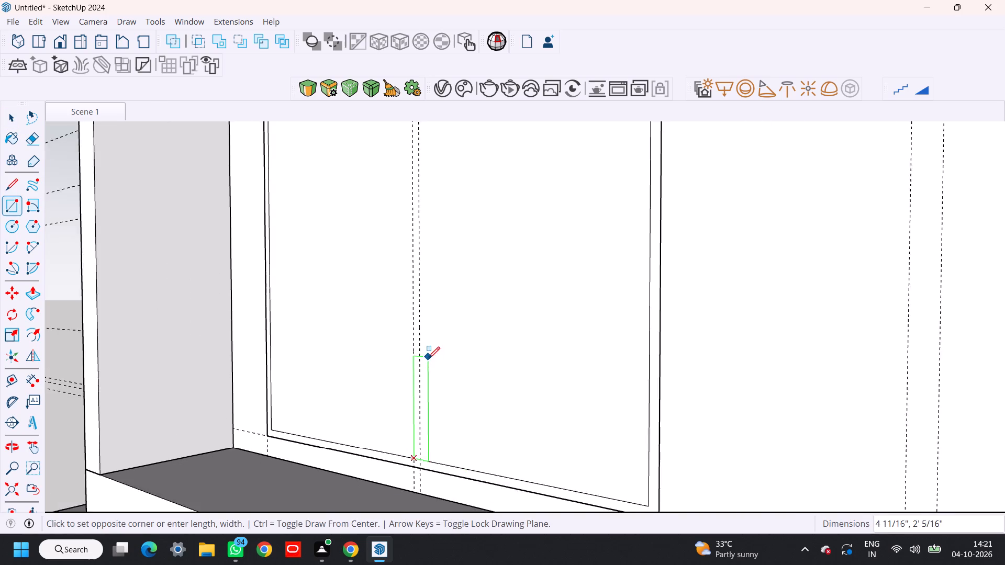
scroll(428, 358, down, 1)
shift+middle_drag(442, 313, 450, 382)
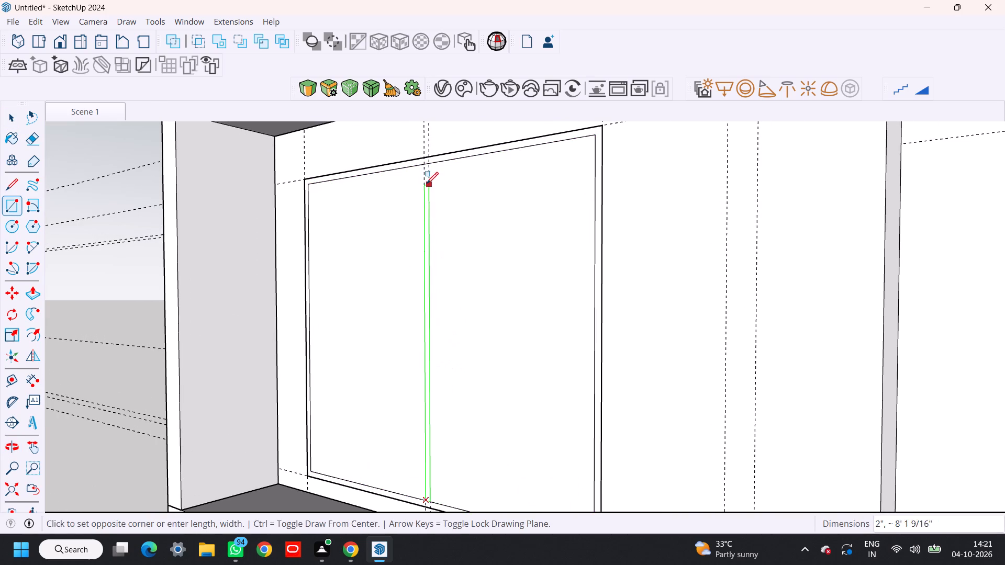
scroll(427, 173, up, 2)
click(427, 161)
key(space)
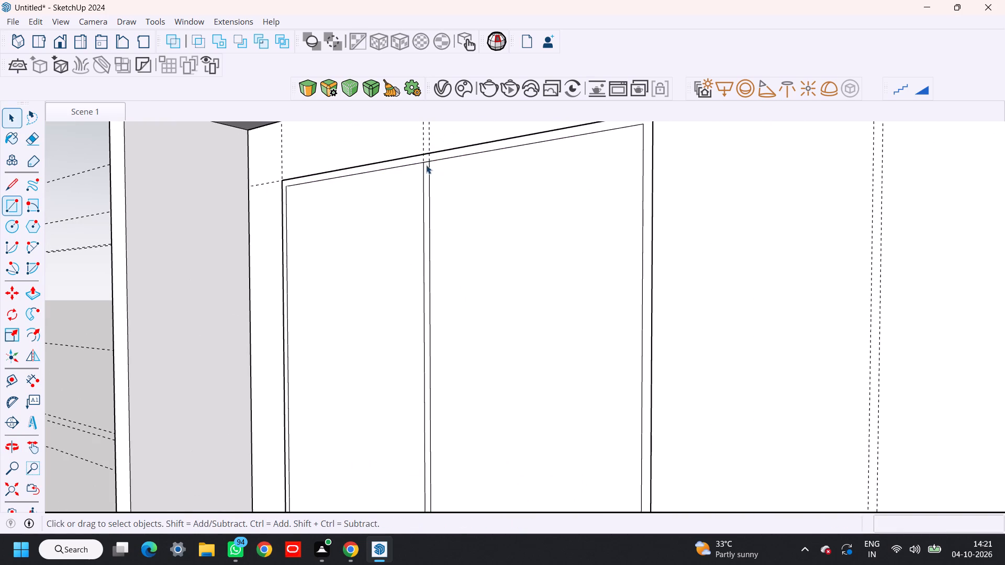
Erase the edges where the 2" vertical bar meets the inner frame at top and bottom, along with the two guides.
key(e)
scroll(419, 162, up, 12)
drag(438, 160, 436, 169)
scroll(444, 217, down, 6)
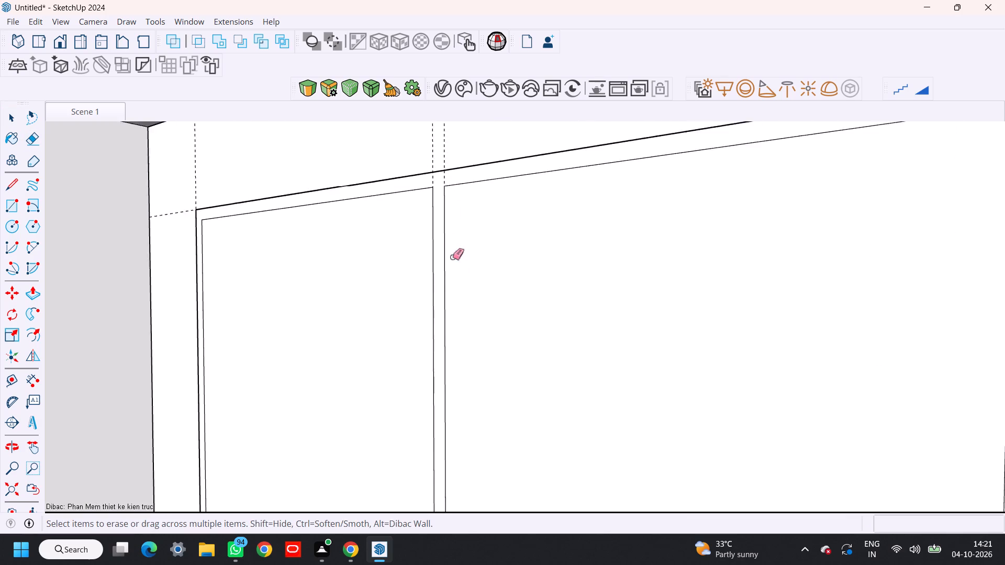
scroll(452, 257, down, 10)
shift+middle_drag(474, 344, 440, 199)
scroll(418, 447, up, 20)
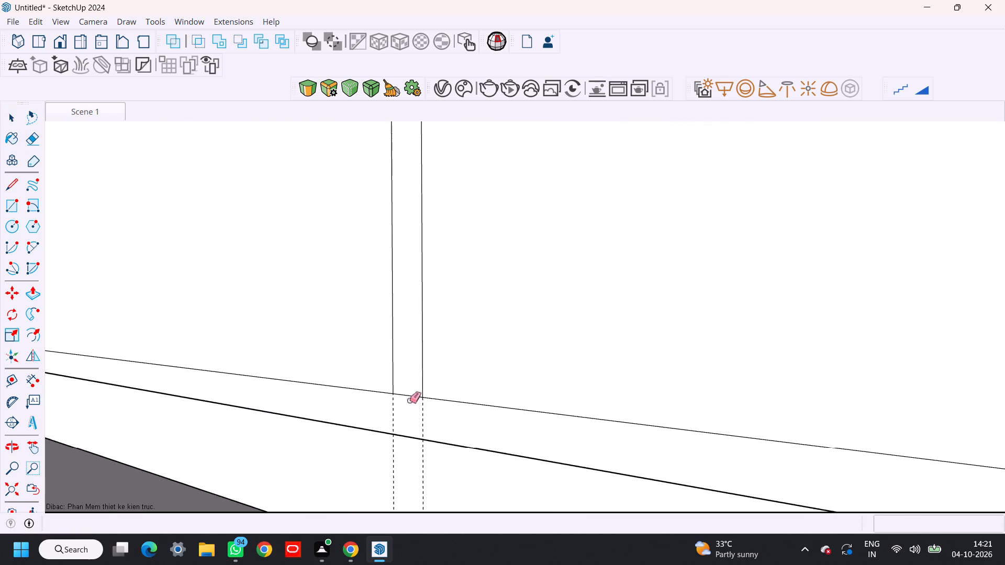
drag(403, 394, 405, 404)
drag(426, 414, 421, 421)
click(392, 414)
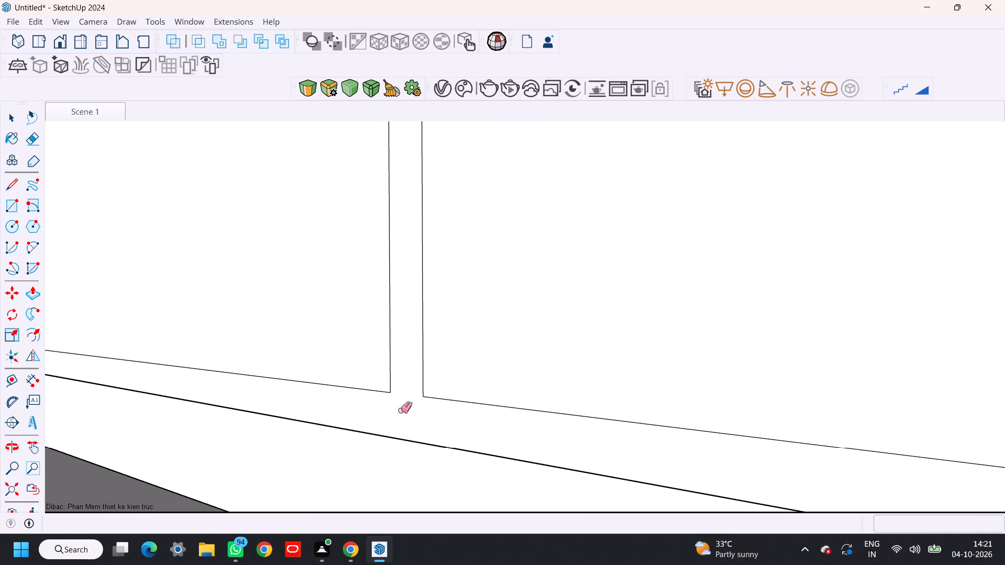
scroll(401, 410, down, 20)
scroll(401, 410, down, 1)
shift+middle_drag(443, 356, 429, 434)
shift+middle_drag(473, 382, 477, 433)
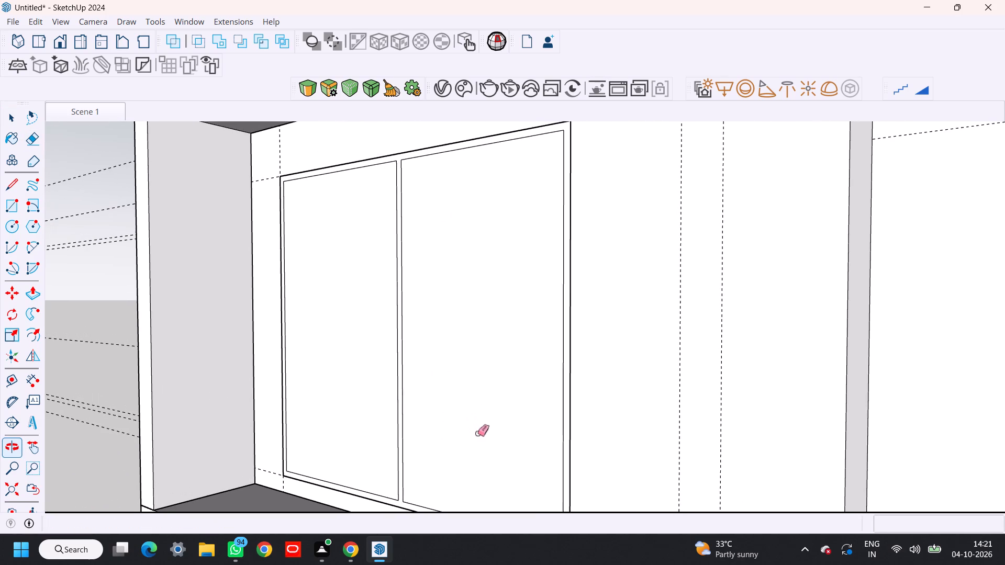
Remove the two panel faces on either side of the vertical bar, leaving only the window frame face.
key(space)
shift+middle_drag(477, 417, 425, 389)
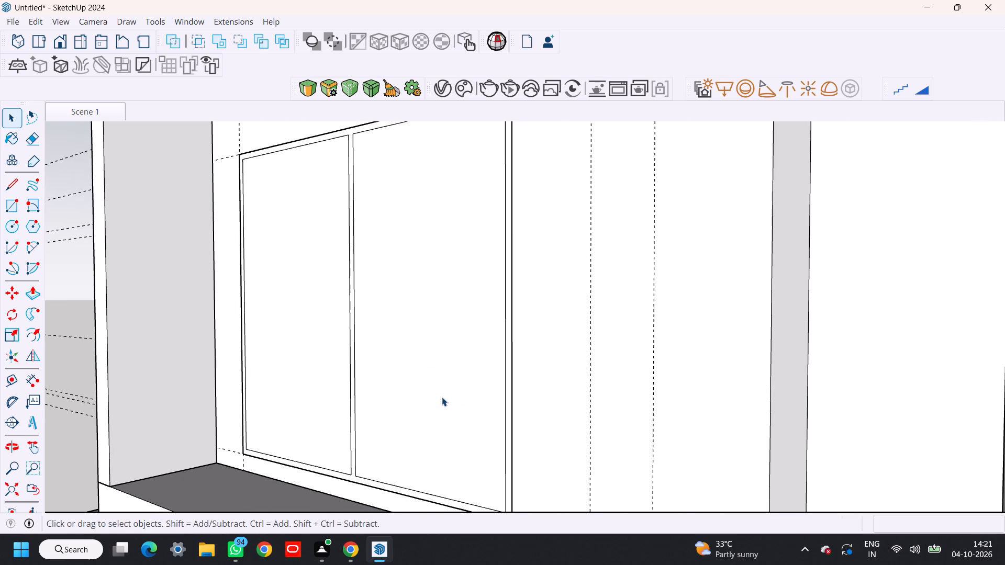
click(440, 402)
ctrl+click(301, 393)
key(ctrl+x)
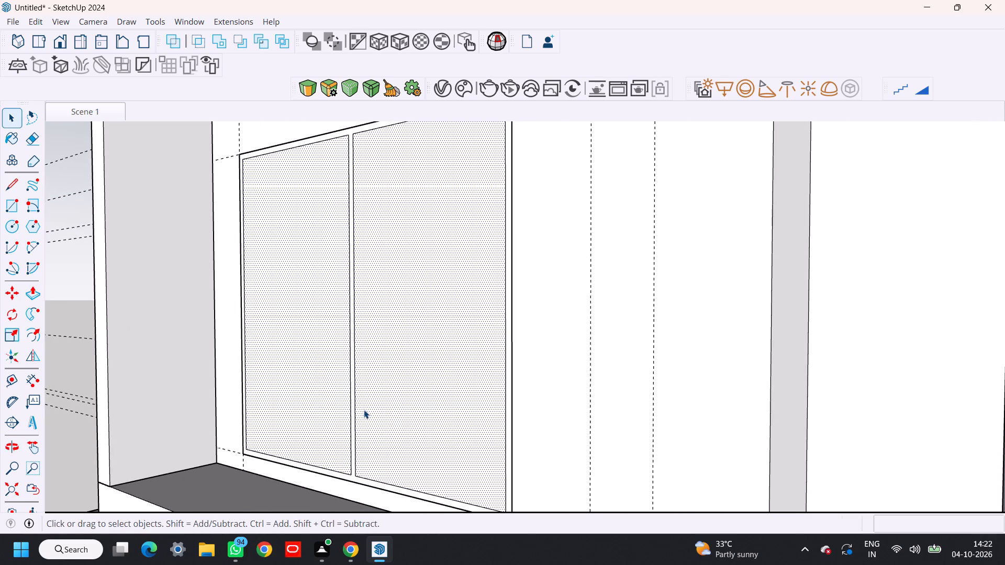
Push/pull the window frame face, including its center bar, to a depth of 5".
key(p)
scroll(353, 453, up, 8)
click(352, 451)
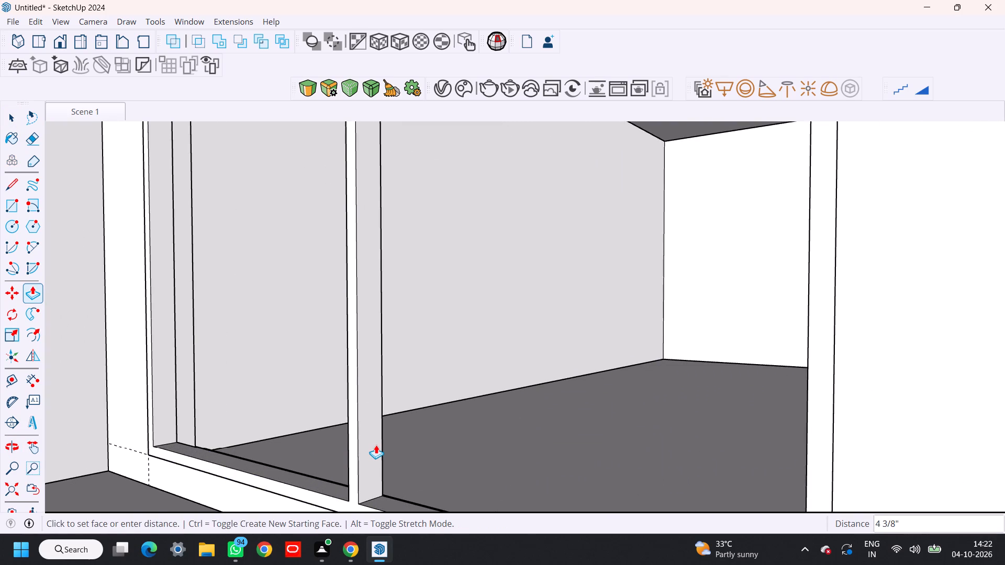
text(5")
key(Return)
Select all connected geometry of the extruded window frame and make it a group.
key(space)
triple_click(364, 401)
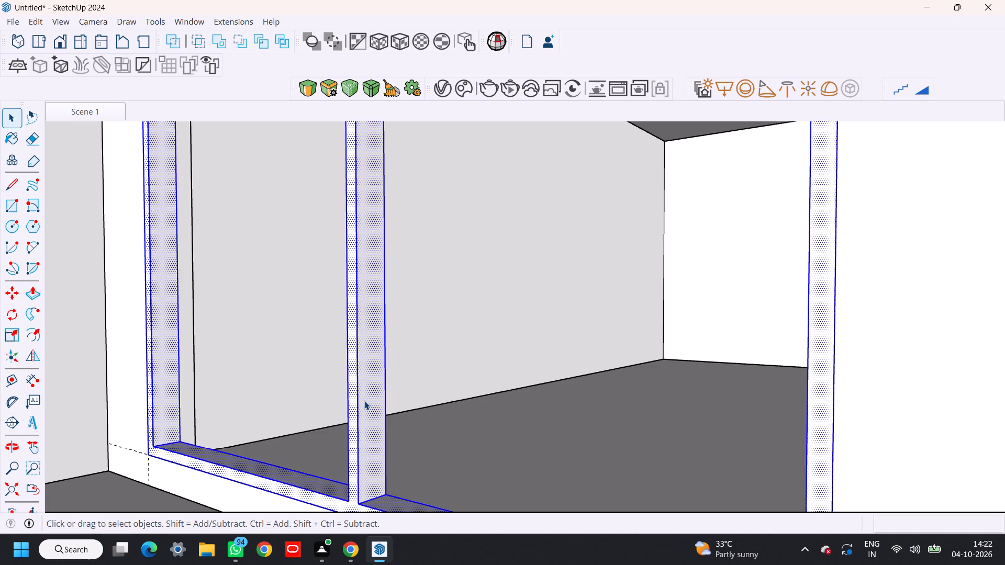
triple_click(364, 400)
right_click(364, 399)
click(397, 227)
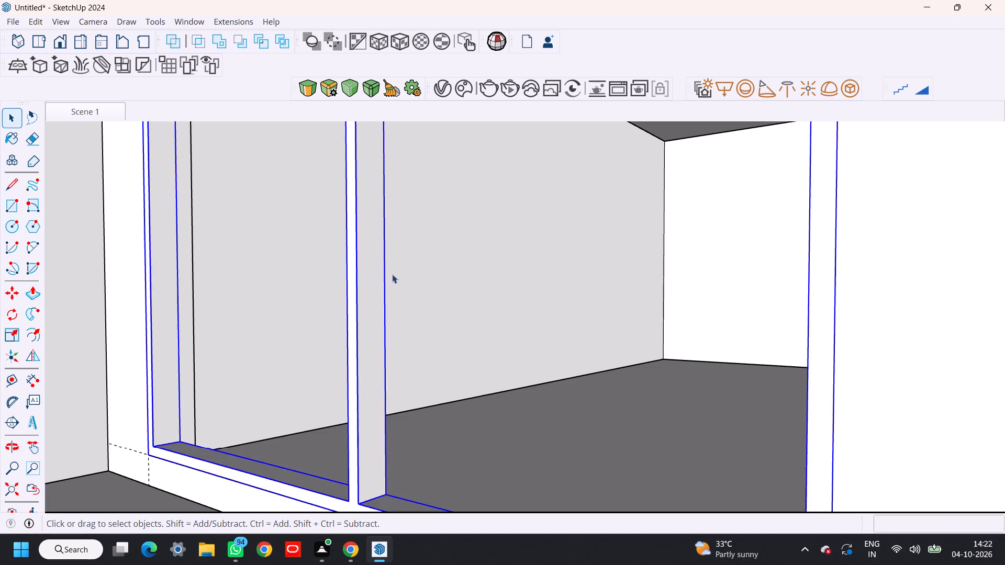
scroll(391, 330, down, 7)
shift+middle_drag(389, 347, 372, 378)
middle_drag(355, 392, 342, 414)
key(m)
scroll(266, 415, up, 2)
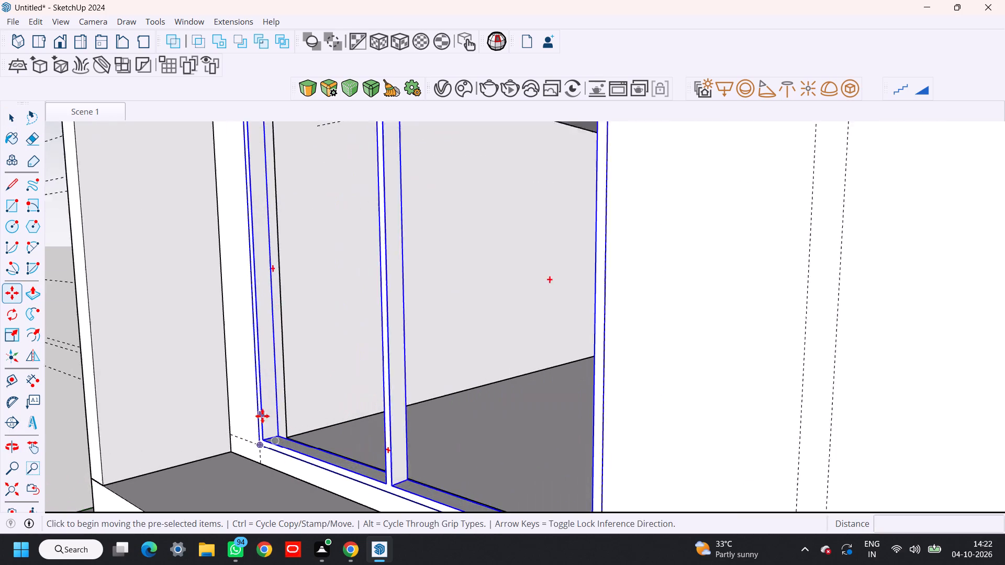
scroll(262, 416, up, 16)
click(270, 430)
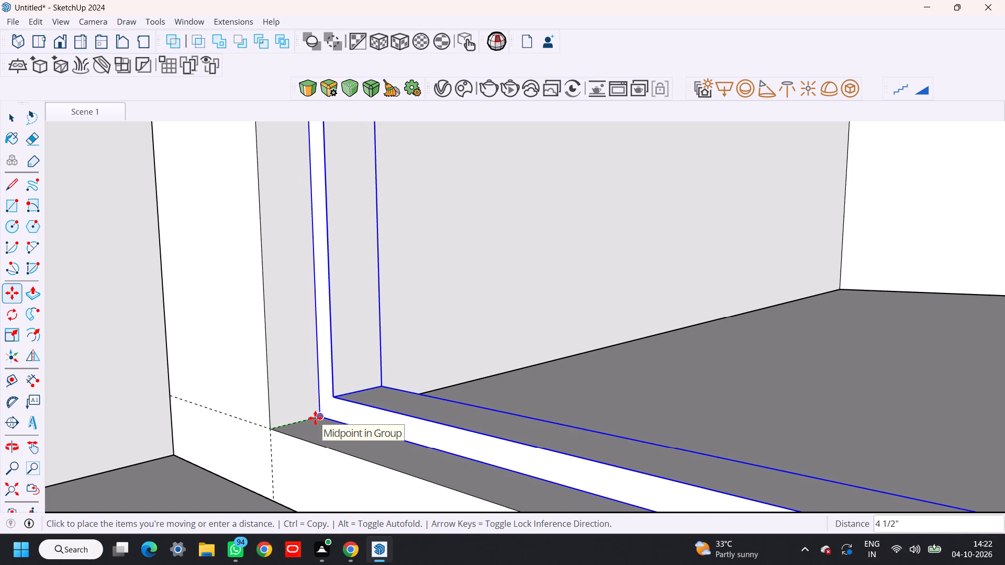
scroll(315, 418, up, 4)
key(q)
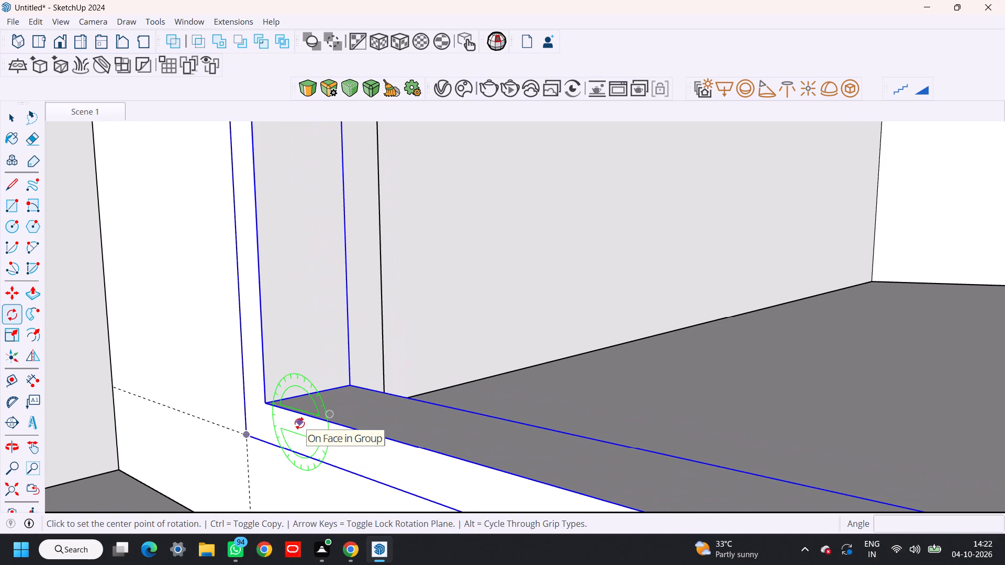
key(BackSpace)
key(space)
Move the window frame group 1" inward along the green axis from its bottom outer corner, then deselect it.
key(m)
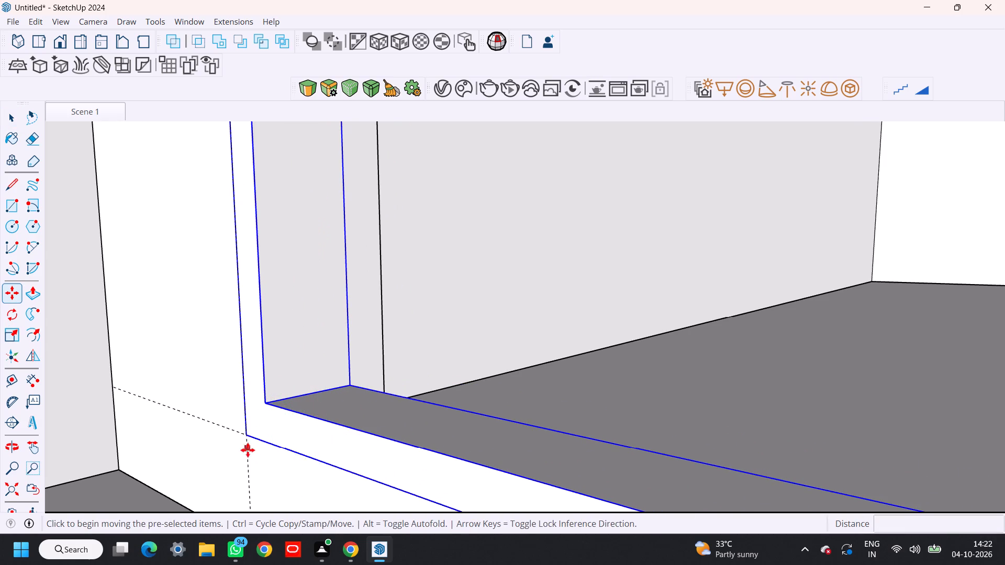
click(244, 434)
key(Left)
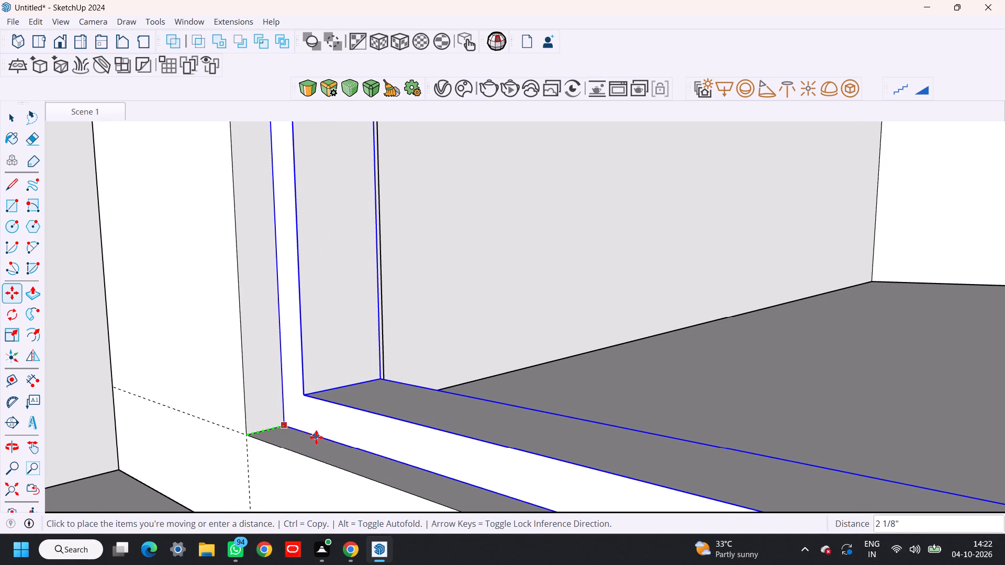
text(1")
key(Return)
key(space)
scroll(315, 434, down, 11)
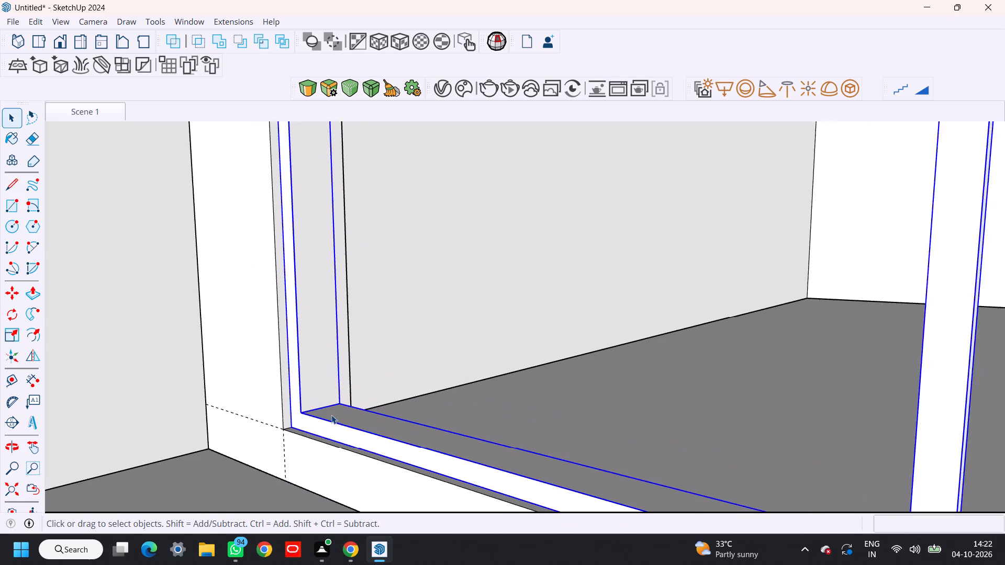
scroll(331, 415, down, 8)
shift+middle_drag(382, 411, 265, 366)
scroll(258, 363, down, 7)
shift+middle_drag(311, 372, 303, 394)
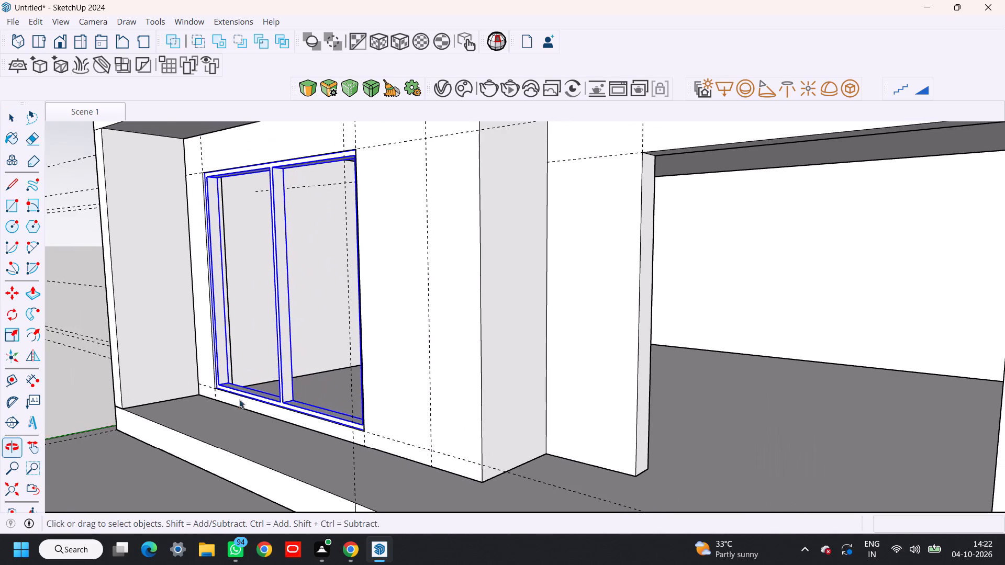
key(Escape)
click(79, 311)
Draw a 9' by 8' rectangle corner to corner across the floor-level opening beside the window.
scroll(225, 367, down, 2)
shift+middle_drag(285, 378, 232, 378)
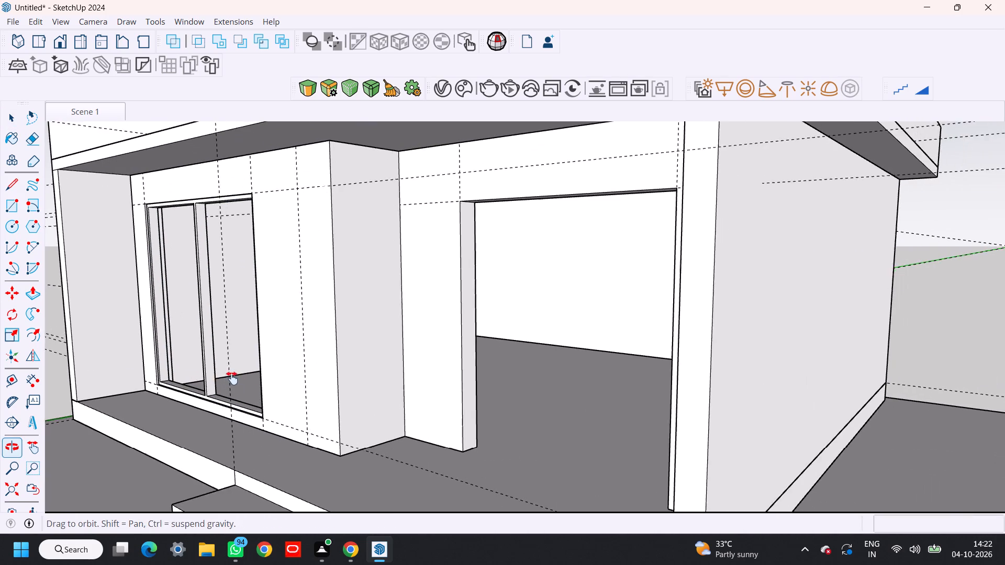
shift+middle_drag(232, 378, 215, 375)
shift+middle_drag(247, 395, 178, 380)
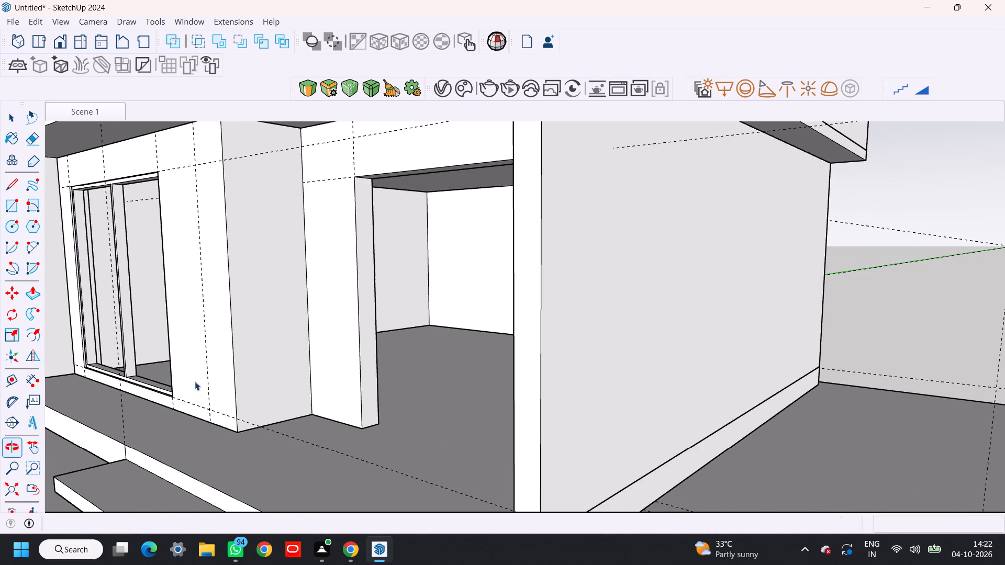
middle_drag(244, 389, 349, 415)
shift+middle_drag(412, 416, 282, 366)
key(r)
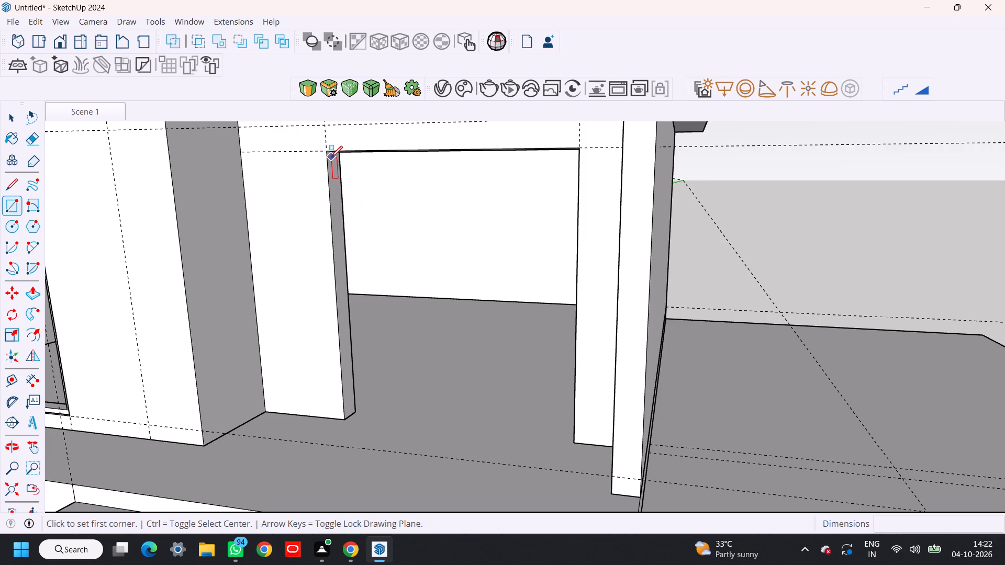
click(330, 155)
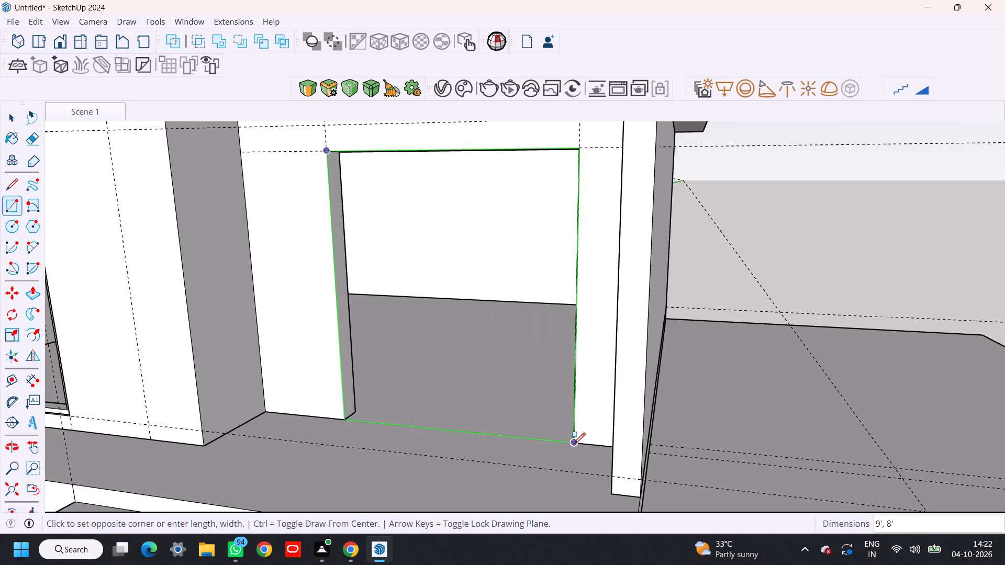
click(574, 444)
middle_drag(493, 481, 444, 482)
Offset the new rectangle's edges 2" inward to form the border of the opening's frame.
key(space)
key(f)
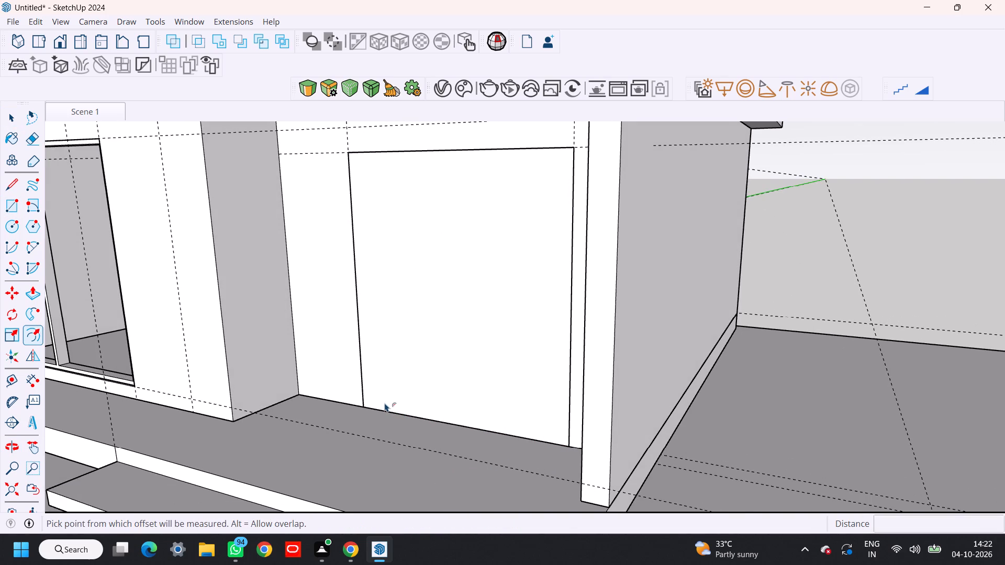
scroll(385, 403, up, 3)
click(389, 412)
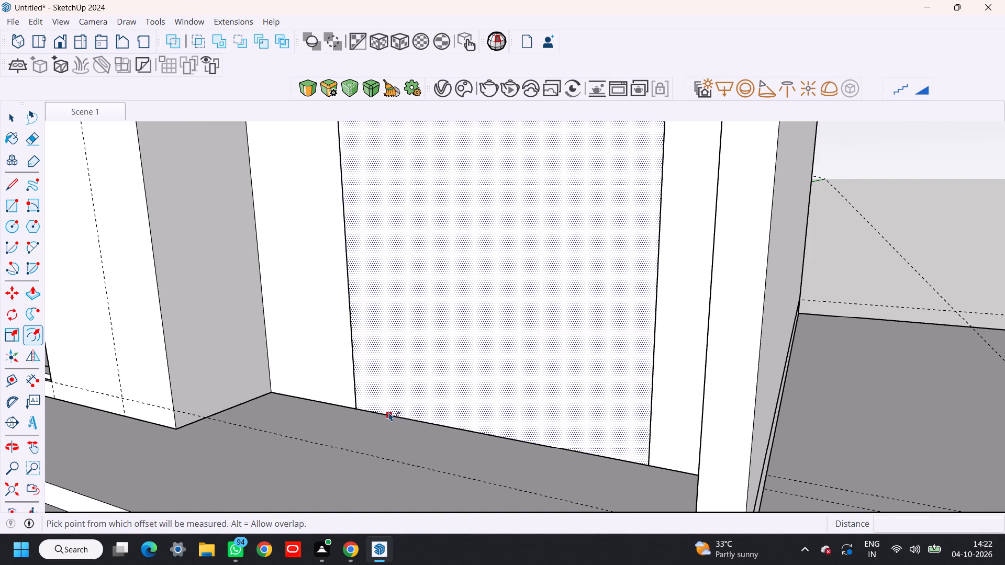
text(2")
key(Return)
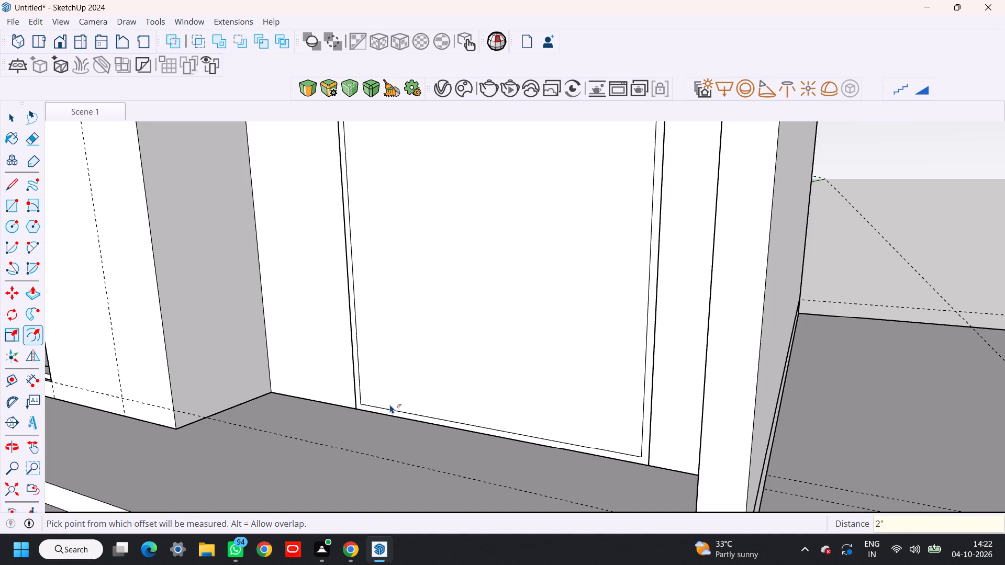
key(Escape)
Place a vertical guide through the middle of the inner panel, measured from its left inner edge.
key(l)
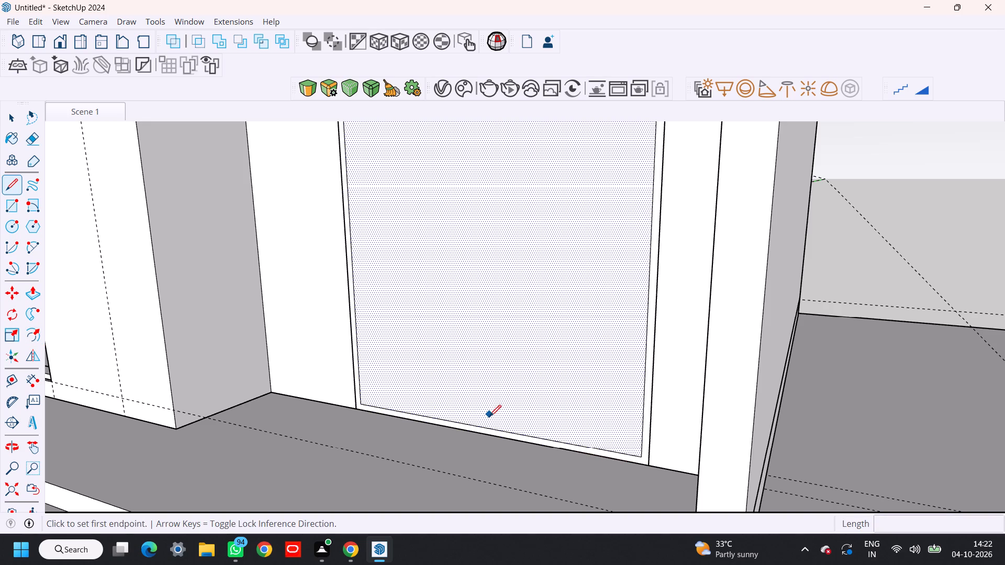
key(space)
key(t)
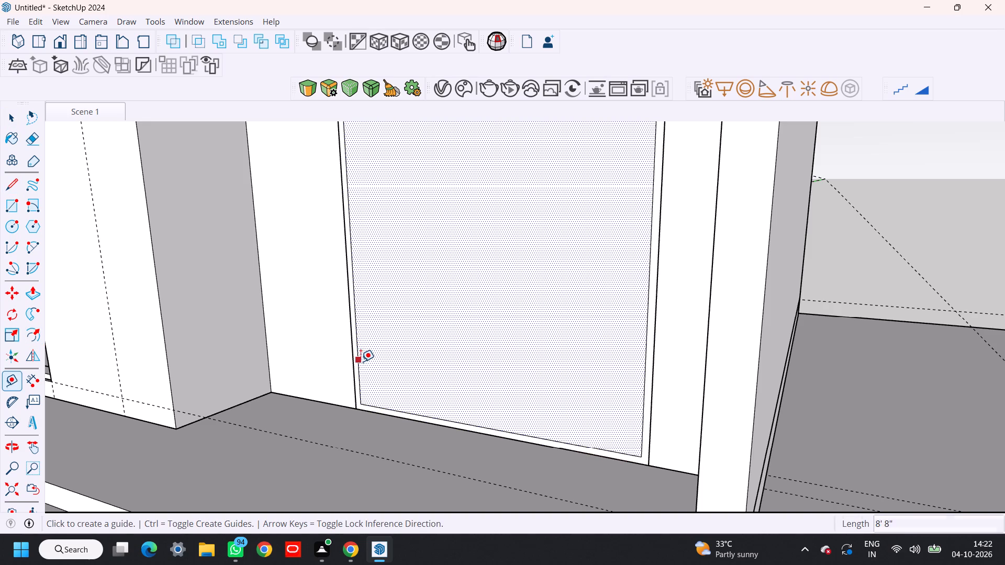
click(361, 361)
click(486, 425)
Offset a vertical guide 1" to the left of the center guide and another 2" to the right of that new guide.
click(486, 390)
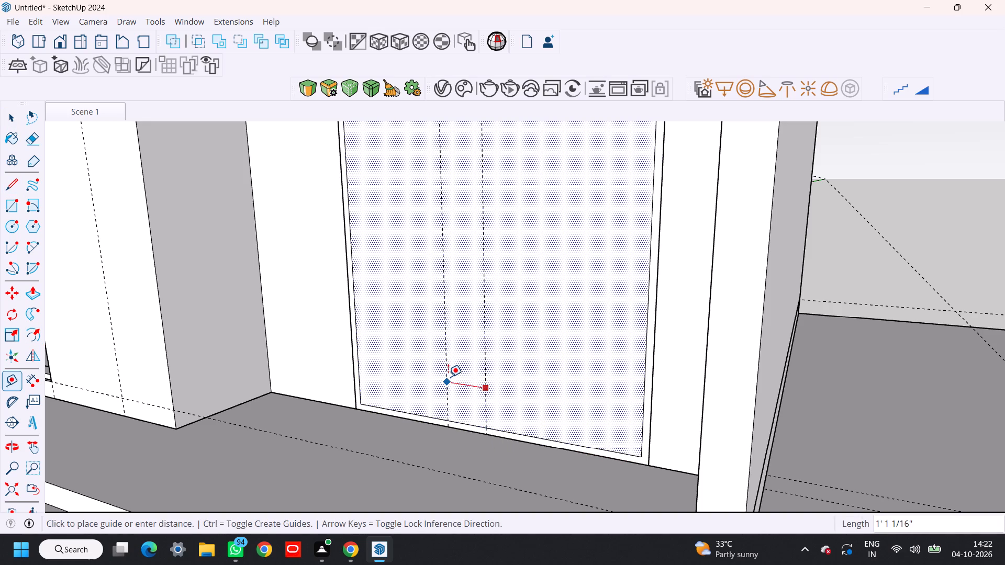
text(1")
key(Return)
scroll(473, 385, up, 8)
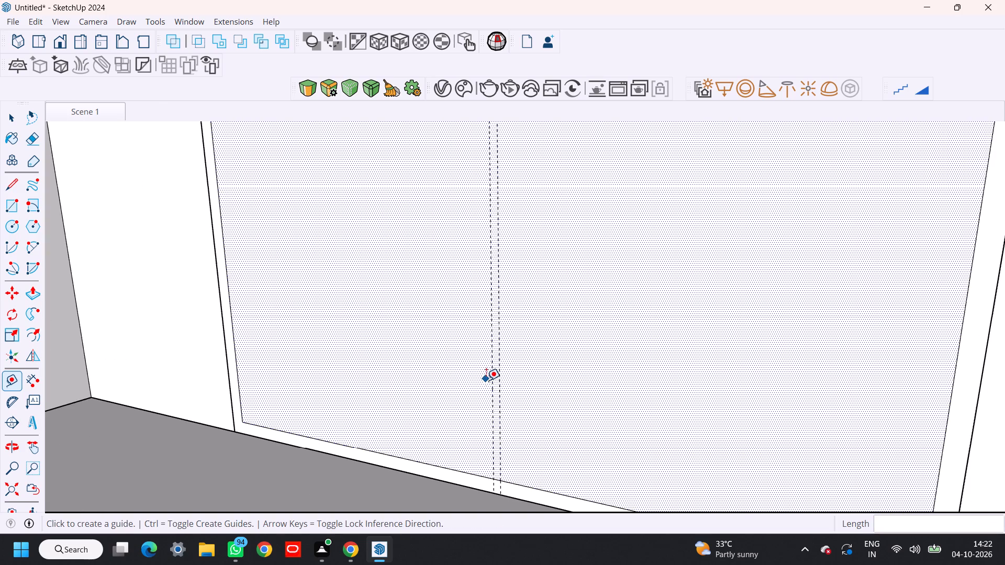
click(490, 375)
text(2")
key(Return)
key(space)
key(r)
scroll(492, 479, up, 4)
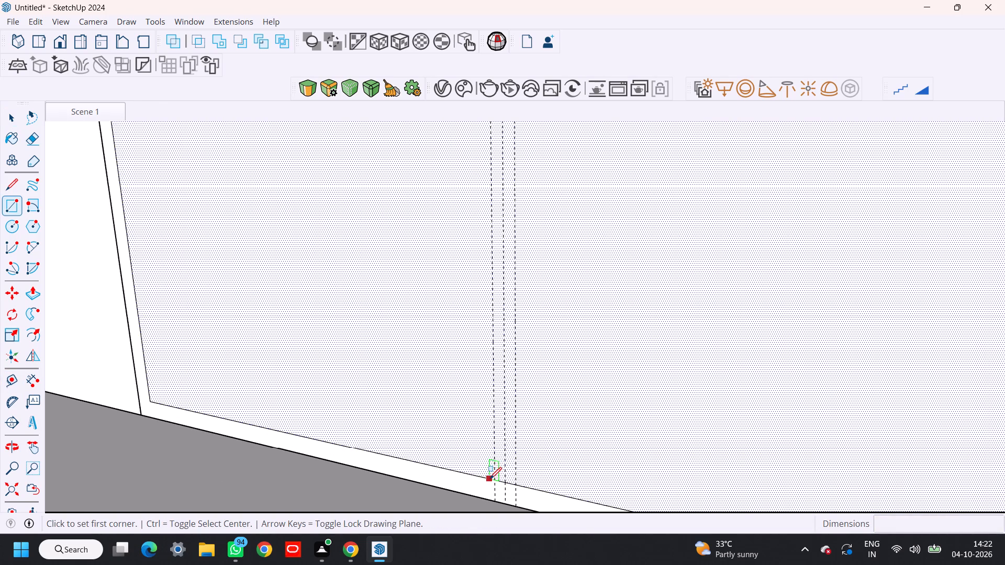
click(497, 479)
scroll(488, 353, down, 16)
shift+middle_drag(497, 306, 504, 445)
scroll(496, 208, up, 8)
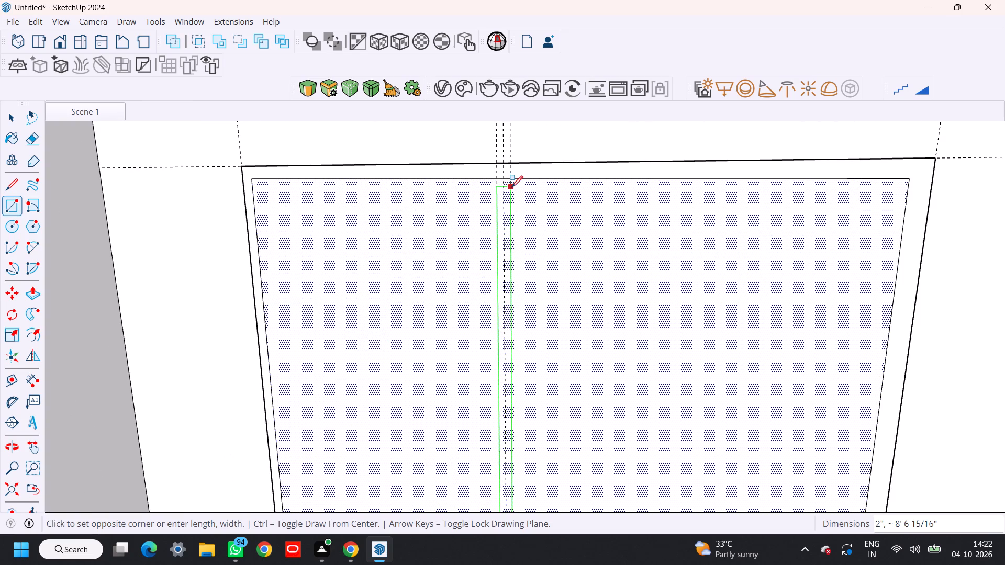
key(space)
Delete the panel face inside the 2" border, leaving only the frame face around the opening.
scroll(516, 247, down, 4)
shift+middle_drag(524, 273, 470, 208)
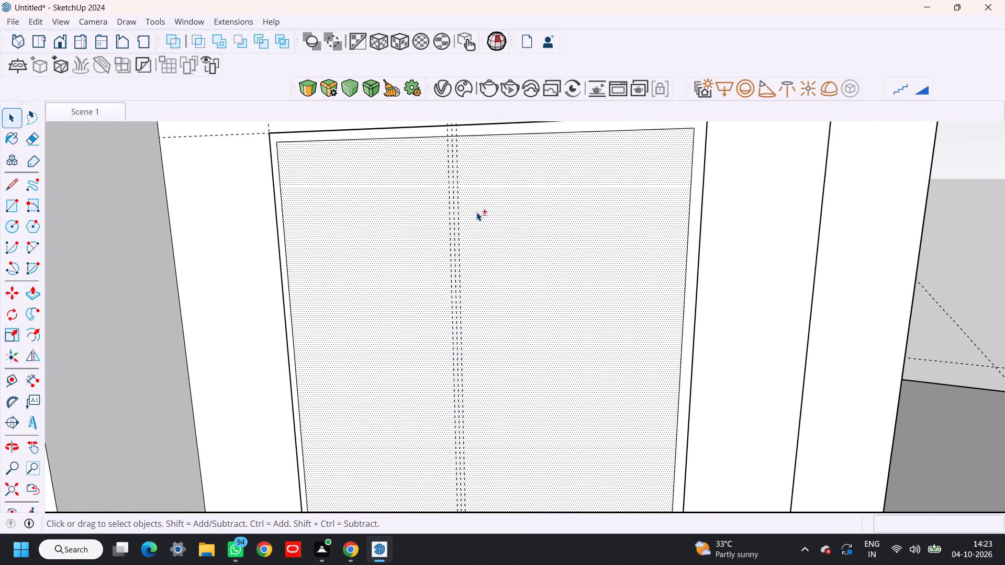
shift+middle_drag(496, 230, 526, 261)
scroll(526, 273, down, 3)
shift+middle_drag(552, 301, 485, 212)
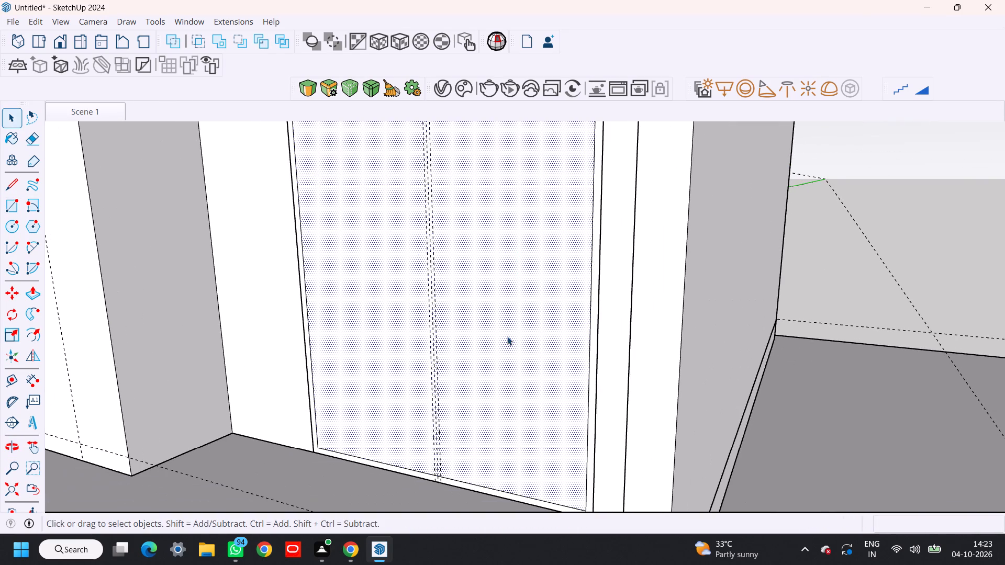
click(507, 336)
shift+middle_drag(512, 359, 498, 301)
key(Delete)
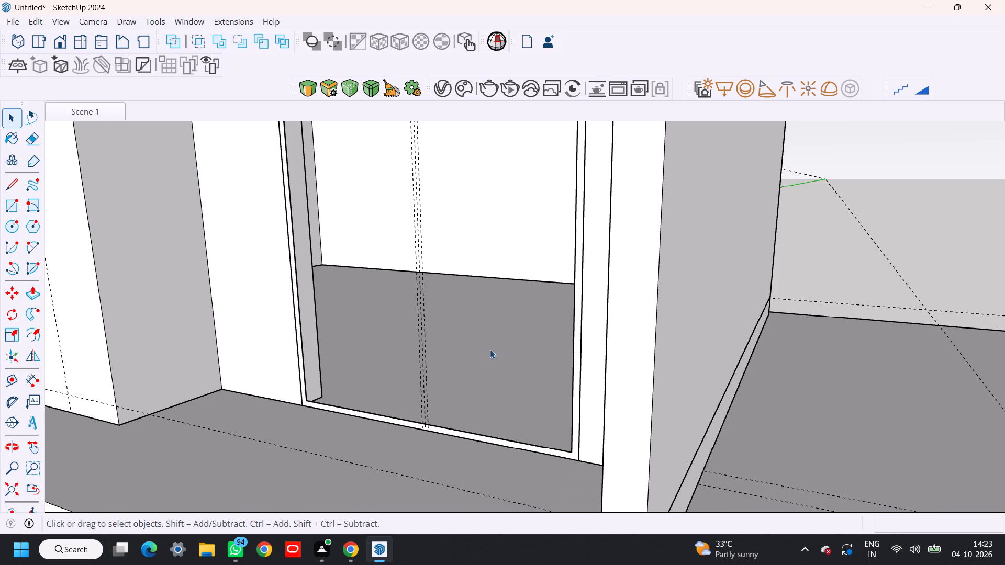
Push/pull the 2" frame face of the floor-level opening to a depth of 5".
scroll(472, 367, down, 4)
shift+middle_drag(471, 368, 535, 408)
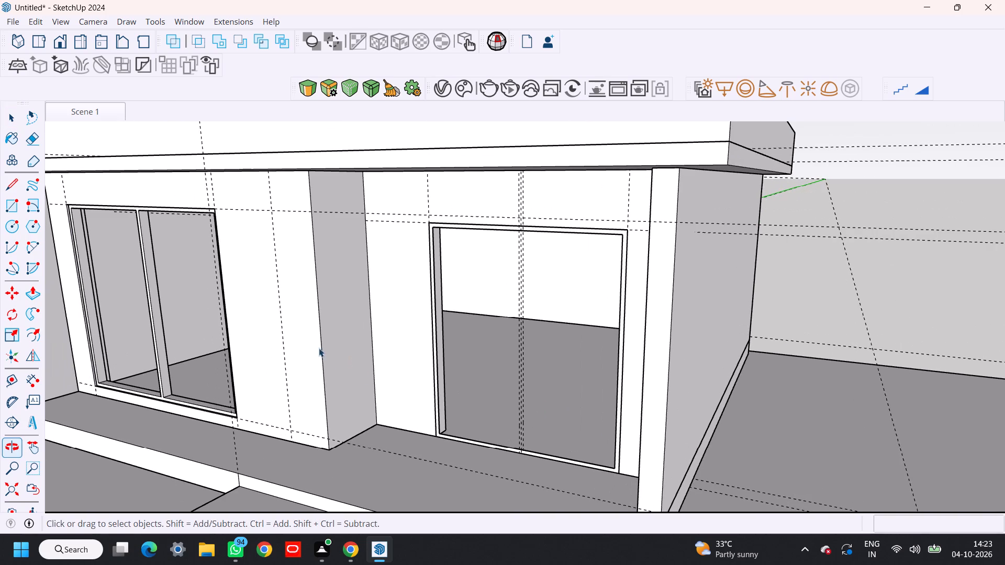
scroll(472, 429, up, 8)
middle_drag(500, 434, 432, 448)
key(p)
scroll(432, 450, up, 5)
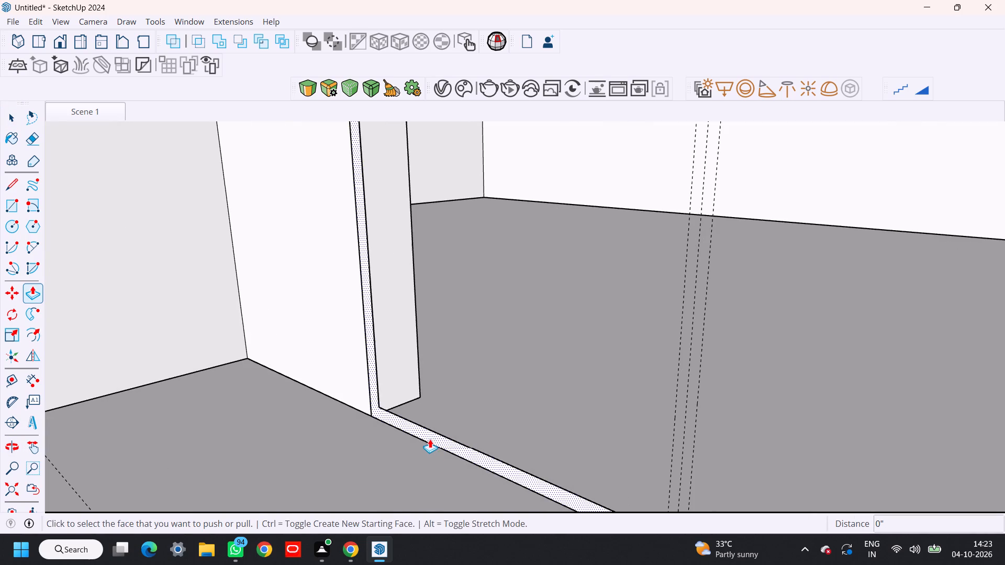
click(431, 437)
text(5")
key(Return)
Make the whole extruded frame of the floor-level opening a group.
key(space)
triple_click(448, 429)
triple_click(447, 429)
right_click(446, 428)
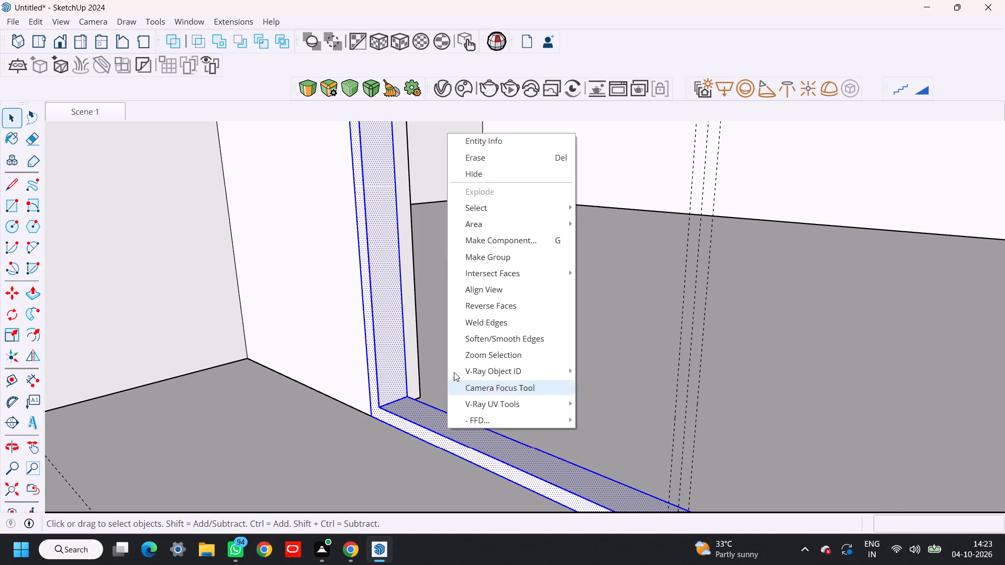
click(480, 254)
scroll(437, 314, down, 14)
shift+middle_drag(431, 325, 412, 367)
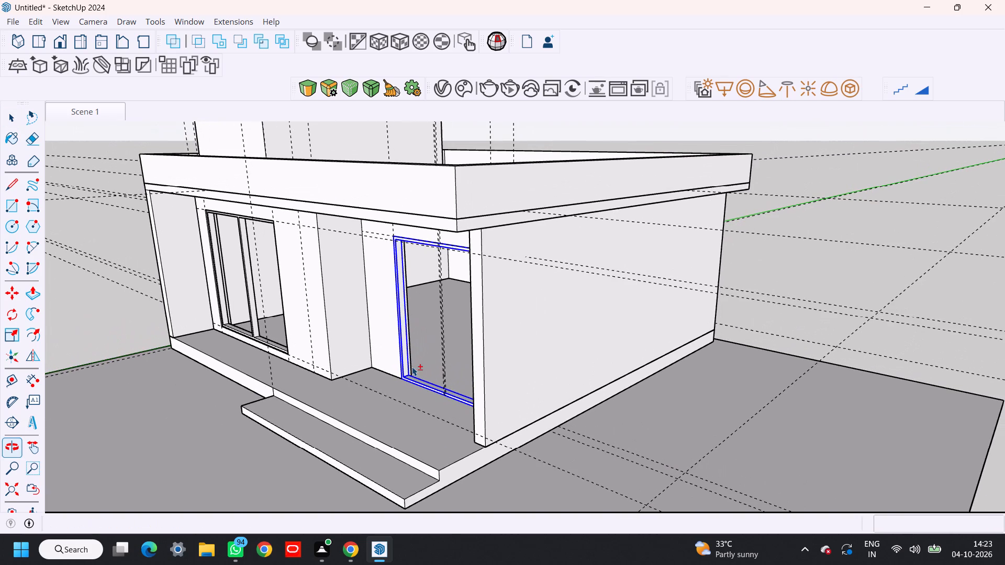
click(800, 258)
Draw a full-height rectangle inside the floor-level frame, from its upper left inner corner to the foot of the center guide.
middle_drag(397, 321, 428, 282)
scroll(440, 233, up, 6)
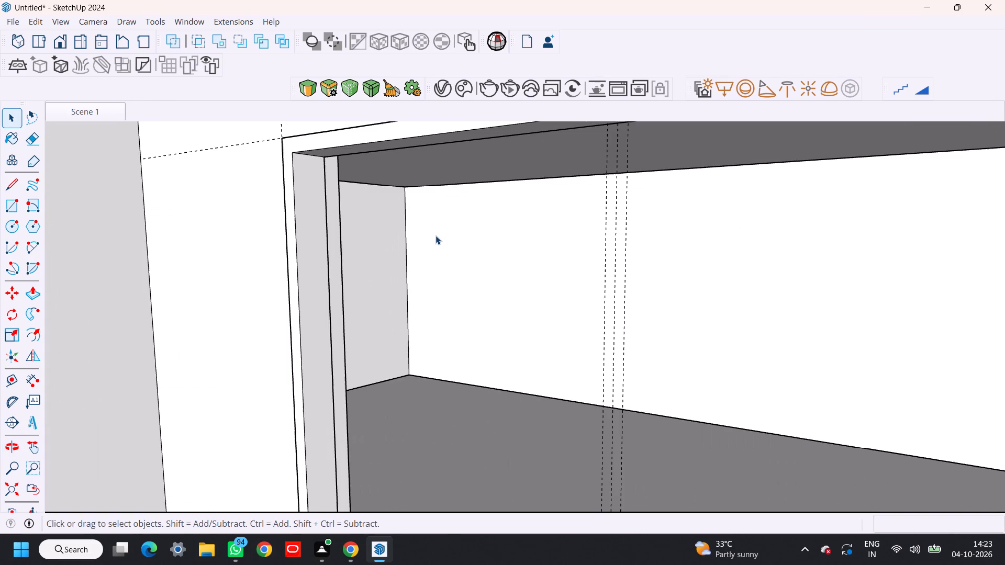
key(r)
click(296, 156)
scroll(411, 273, down, 3)
shift+middle_drag(443, 289, 422, 208)
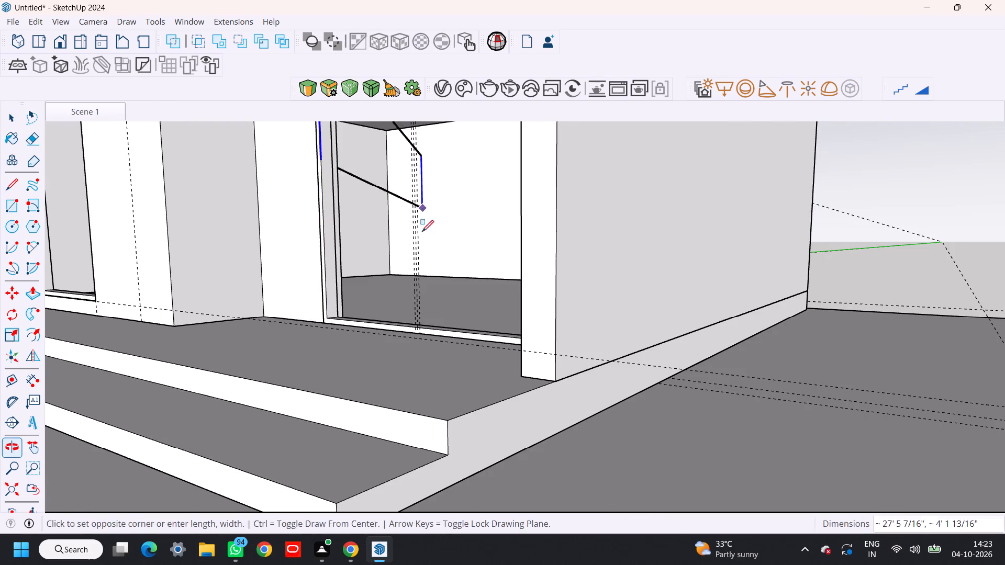
middle_drag(417, 343, 451, 401)
scroll(439, 344, up, 10)
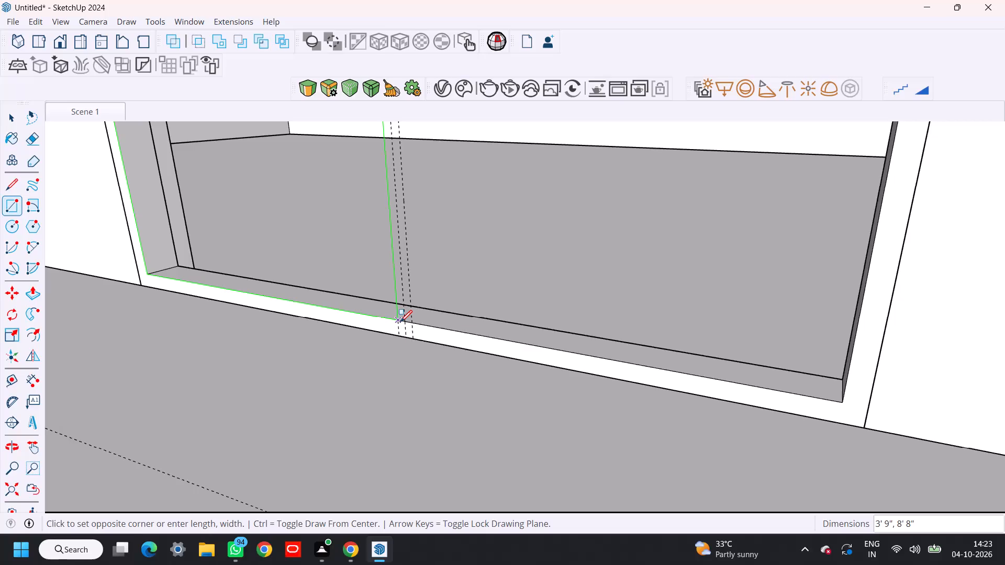
click(408, 320)
shift+middle_drag(417, 316, 459, 368)
key(space)
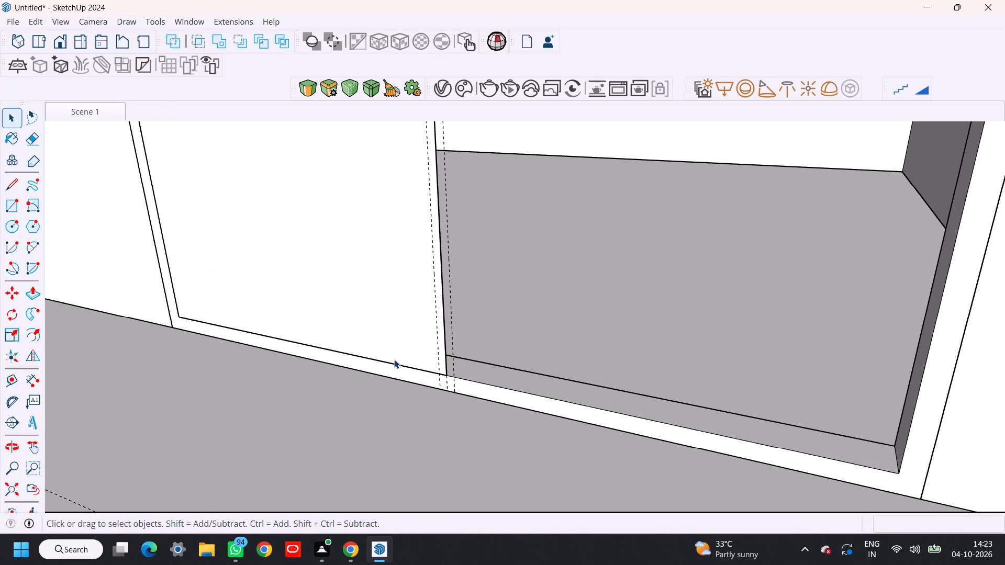
Offset the new rectangle's outline 1" inward to form a sash border.
key(f)
scroll(375, 359, up, 3)
click(371, 358)
text(1')
key(Return)
text(1")
key(Return)
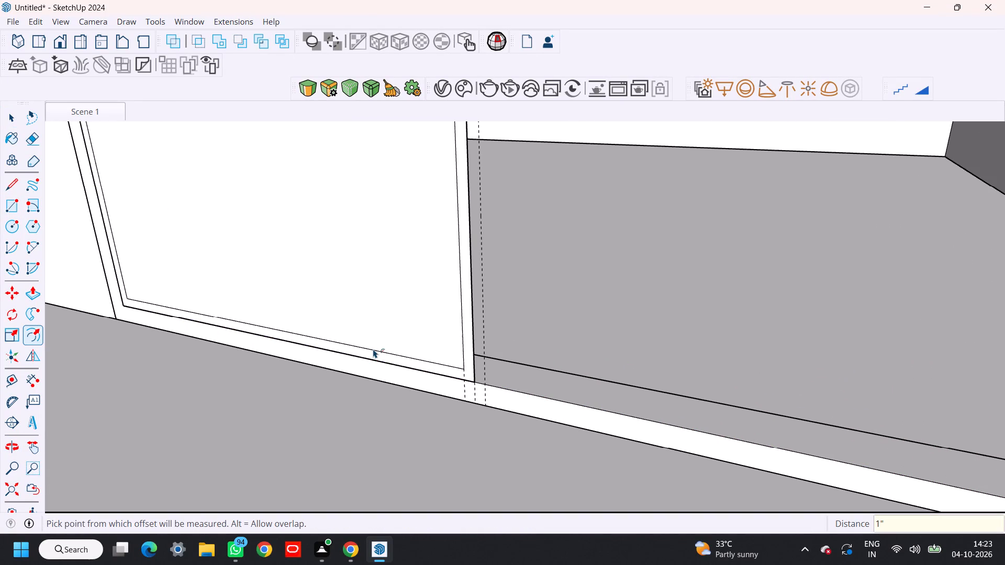
Paste the previously cut glass pane faces in place in the front-wall window.
key(space)
click(374, 300)
scroll(388, 309, down, 3)
shift+middle_drag(397, 318, 429, 364)
scroll(430, 364, down, 9)
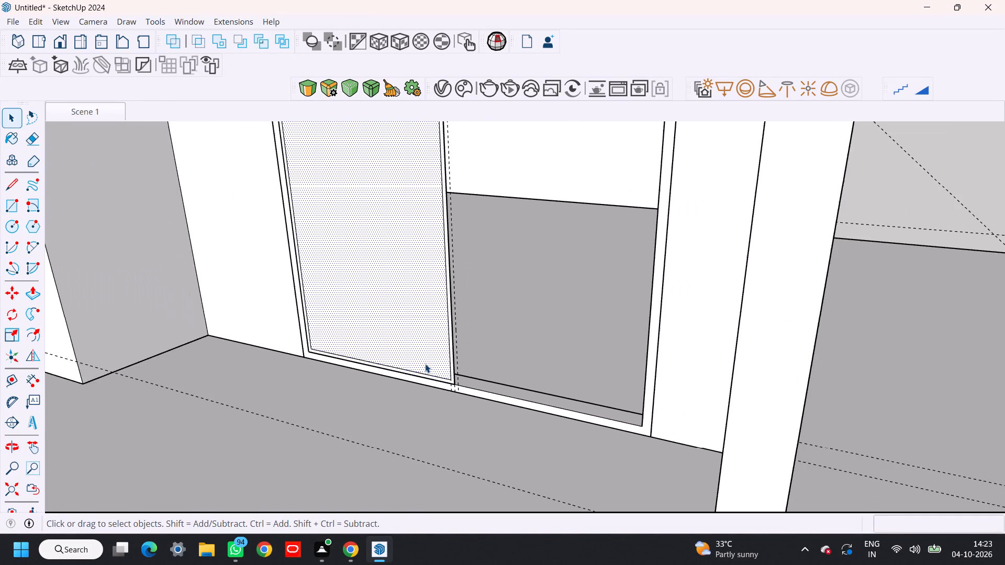
scroll(425, 364, down, 2)
shift+middle_drag(425, 364, 560, 442)
key(Escape)
key(Escape)
scroll(422, 416, down, 4)
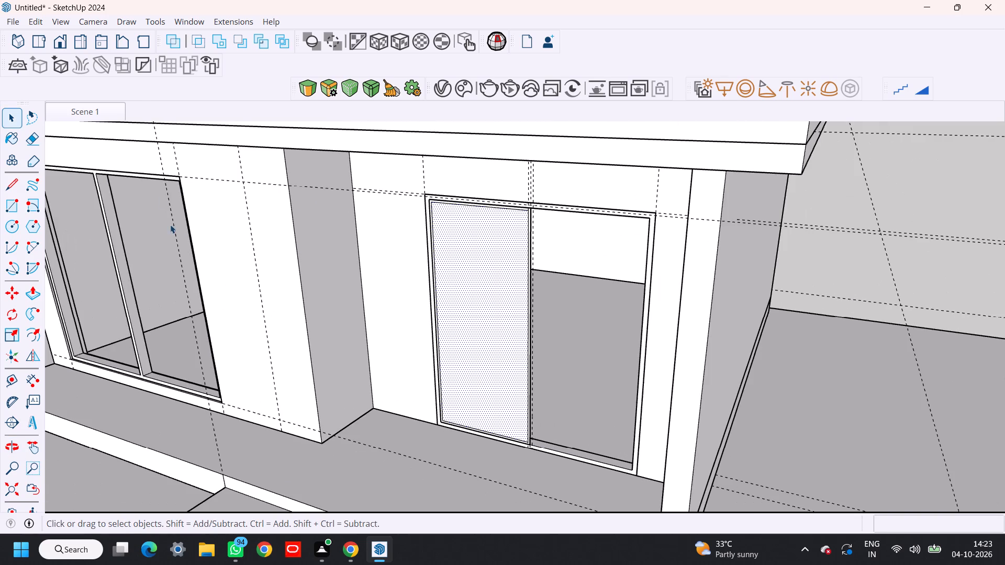
click(36, 25)
click(91, 115)
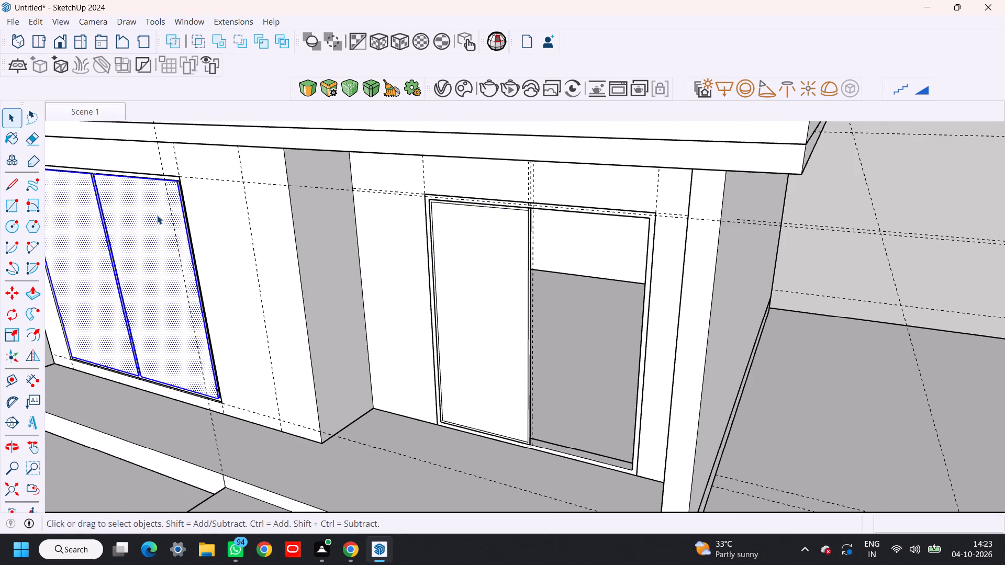
Move the pasted glass panes inward along the green axis so they sit within the depth of the window's sash frames.
shift+middle_drag(200, 268, 368, 296)
scroll(259, 367, up, 19)
key(m)
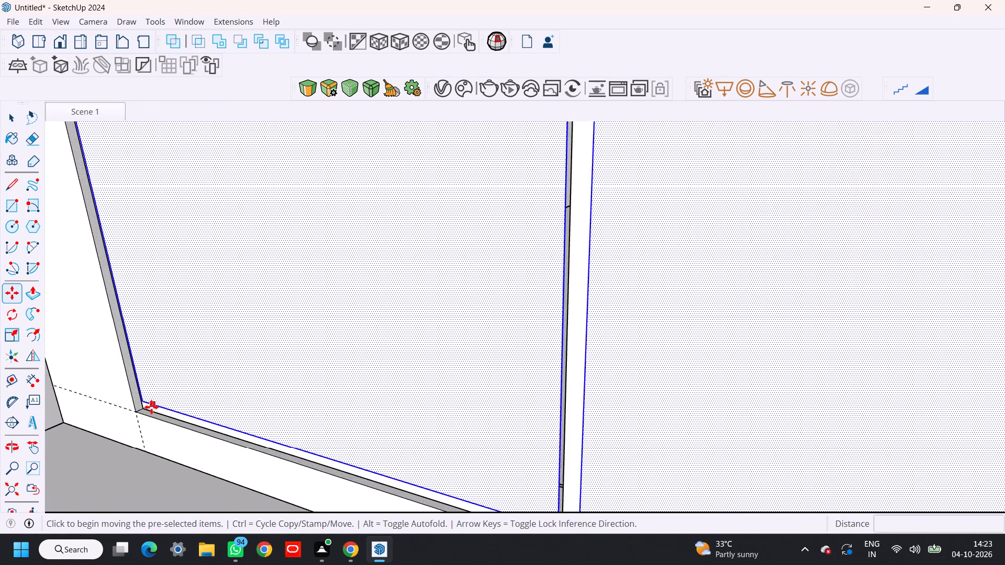
scroll(151, 407, up, 13)
click(121, 382)
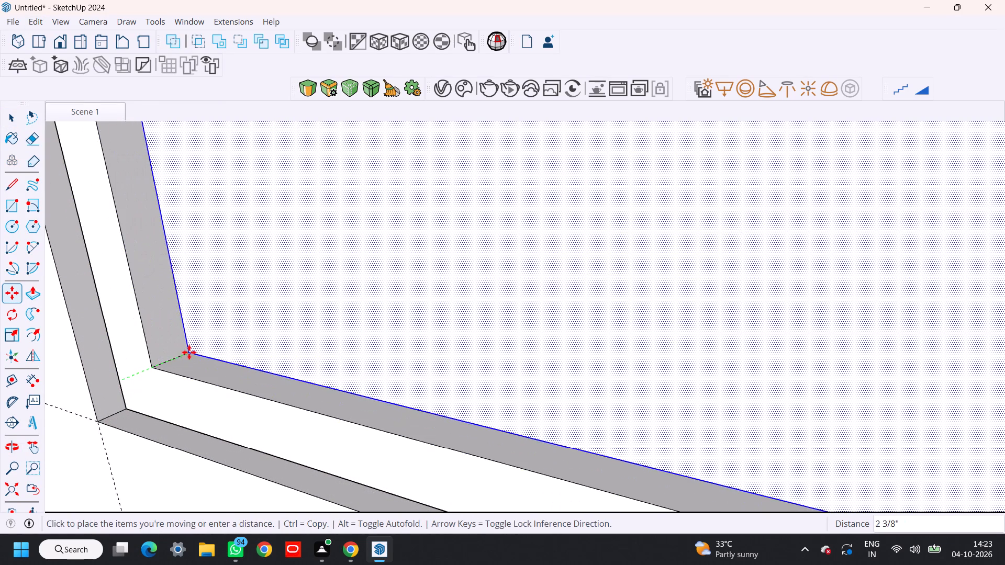
key(Left)
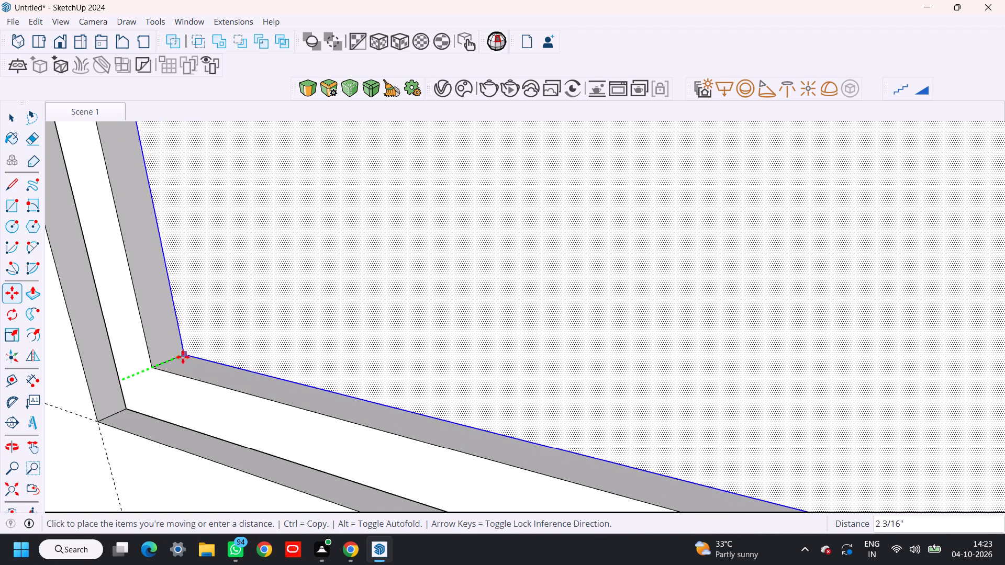
click(169, 364)
scroll(194, 356, down, 20)
scroll(194, 356, down, 5)
key(space)
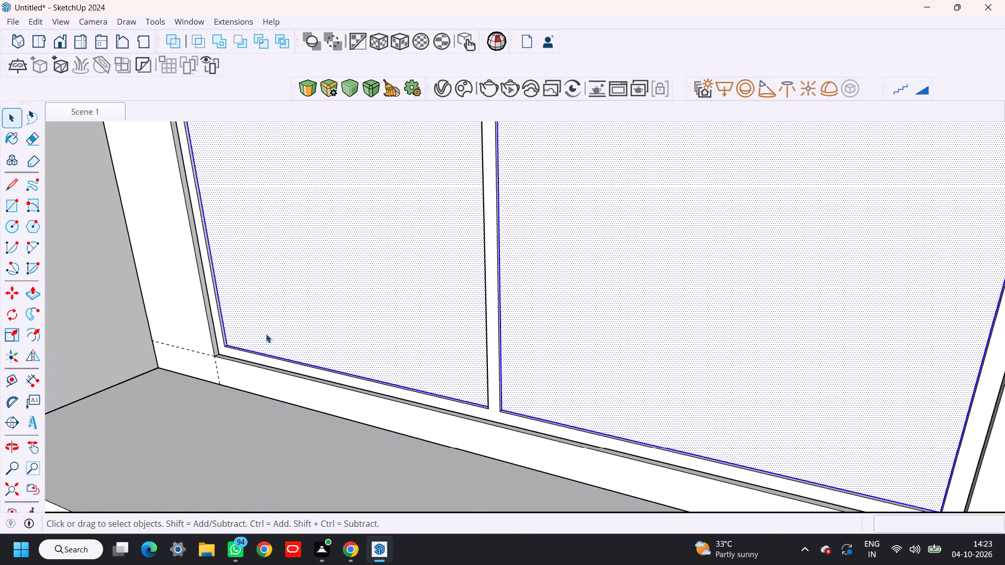
Make the window's two glass panes a group.
scroll(266, 334, down, 7)
shift+middle_drag(308, 335, 289, 403)
middle_drag(345, 383, 285, 329)
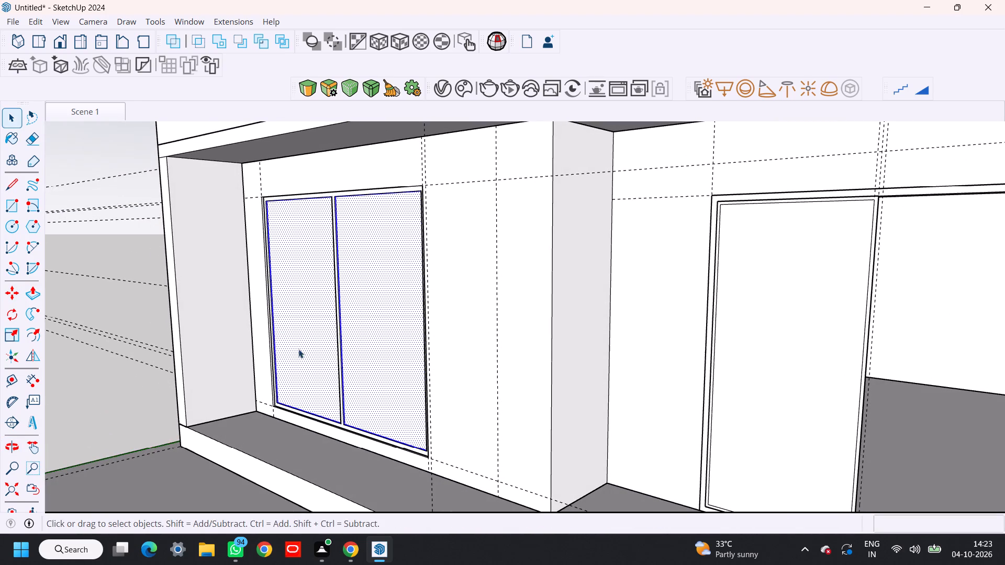
scroll(291, 368, up, 14)
shift+middle_drag(328, 408, 278, 343)
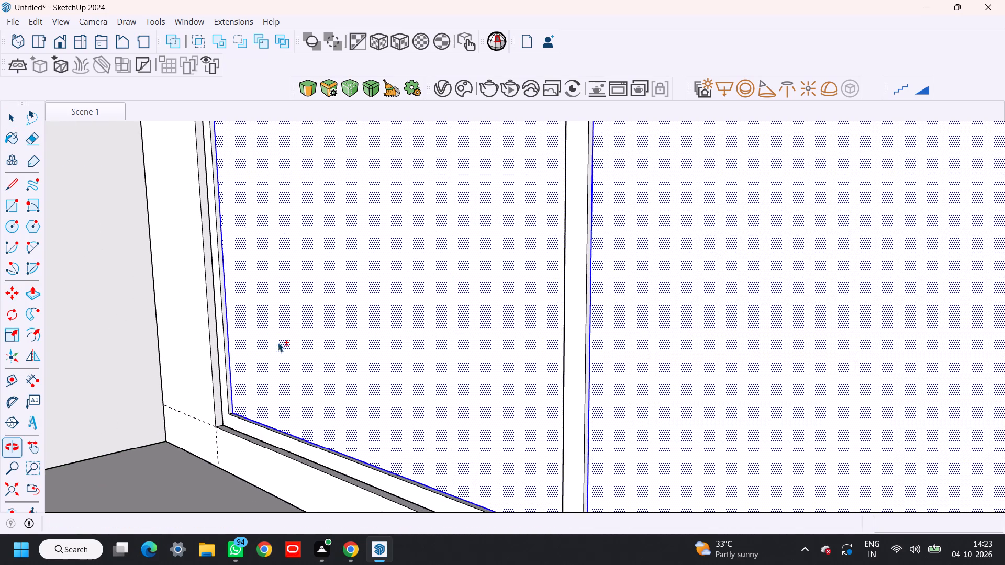
scroll(264, 405, down, 20)
scroll(264, 405, down, 3)
shift+middle_drag(333, 373, 260, 374)
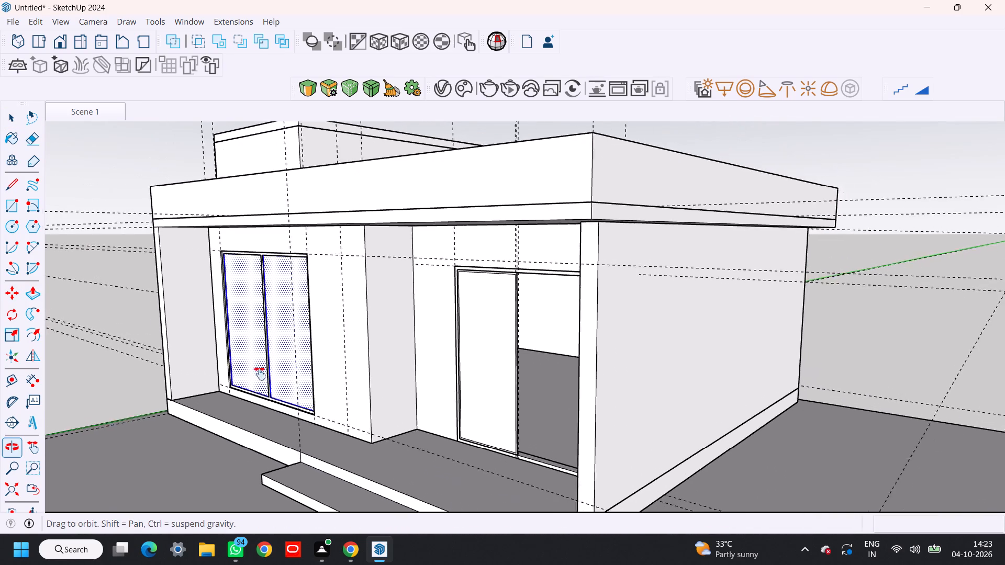
shift+middle_drag(260, 374, 247, 367)
scroll(212, 328, up, 4)
right_click(231, 315)
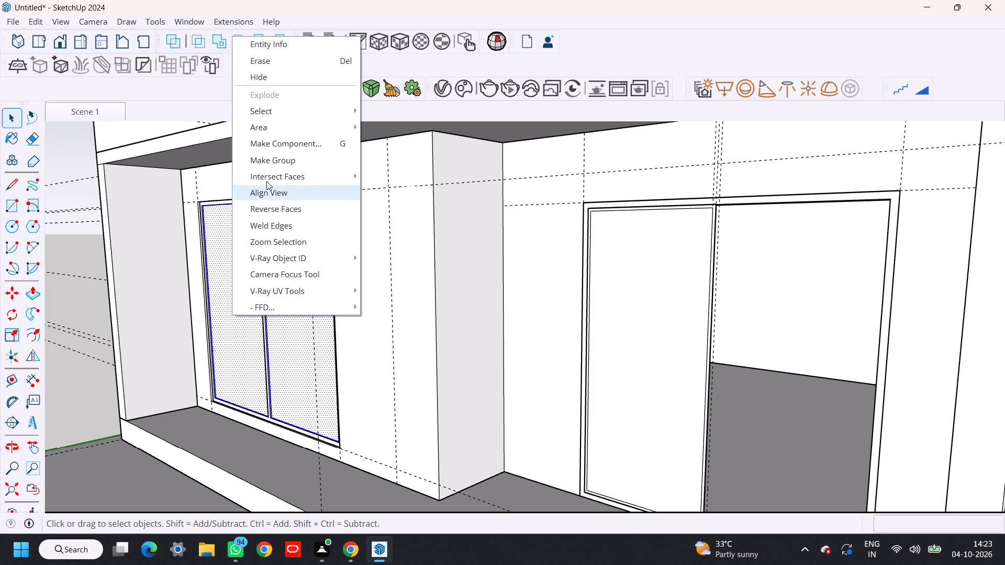
click(273, 164)
scroll(308, 280, down, 4)
shift+middle_drag(358, 293, 212, 270)
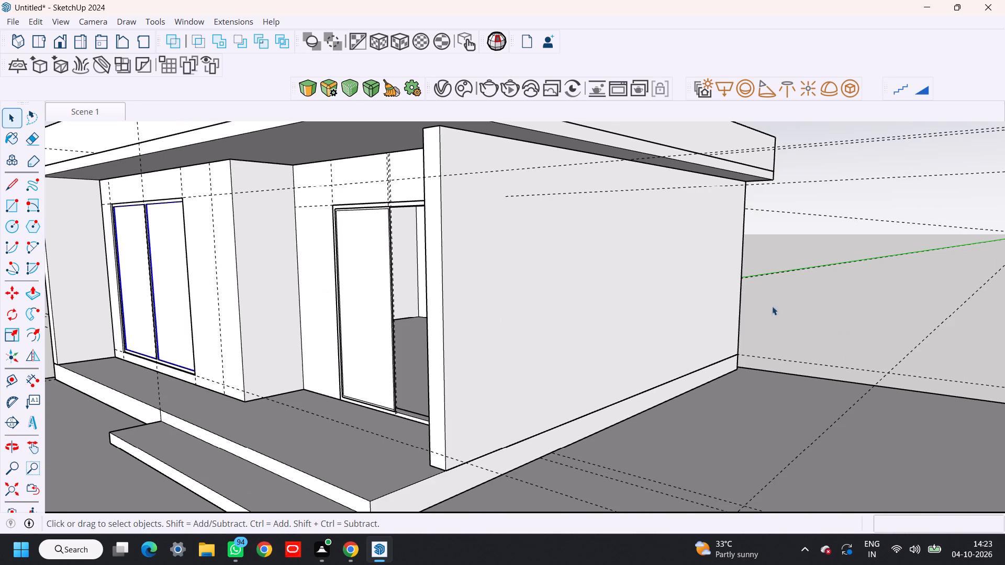
click(786, 304)
Cut the panel face inside the 1" sash border of the floor-level opening to the clipboard.
shift+middle_drag(456, 348, 400, 327)
middle_drag(377, 360, 476, 432)
scroll(374, 454, up, 14)
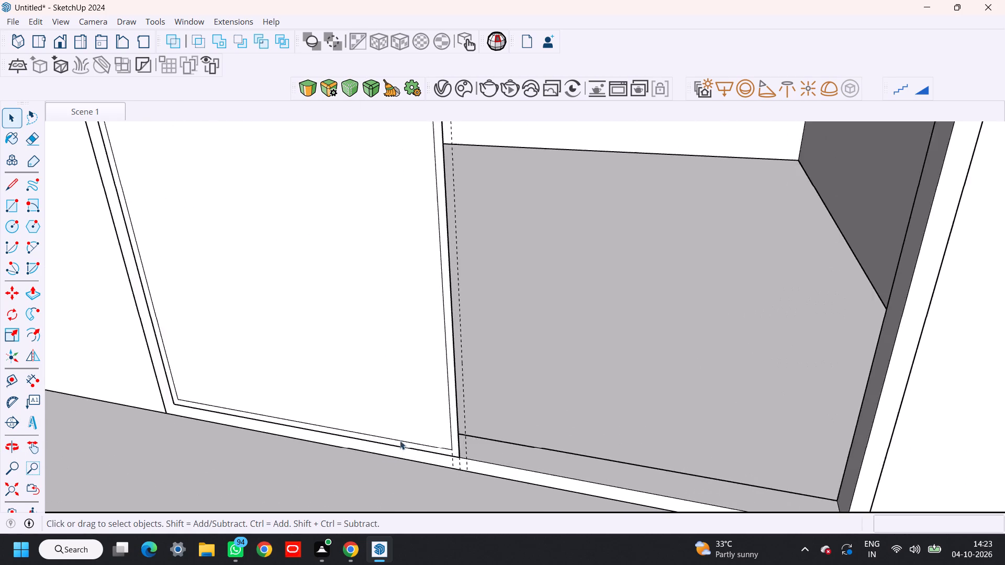
shift+middle_drag(402, 416, 425, 442)
click(414, 413)
middle_drag(463, 422, 401, 394)
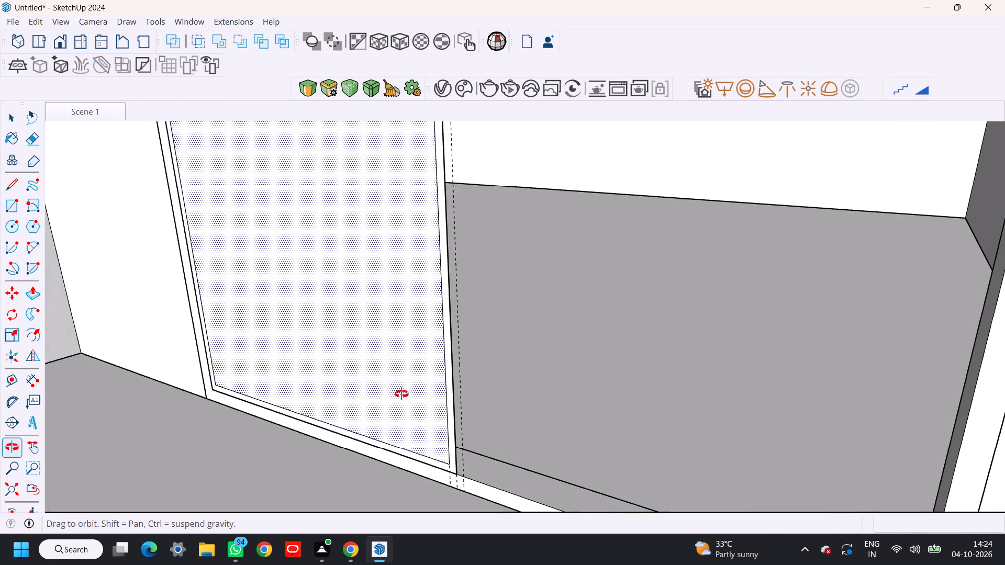
middle_drag(401, 394, 401, 390)
key(ctrl+x)
Push/pull the 1" sash border face to a depth of 3".
scroll(452, 466, up, 3)
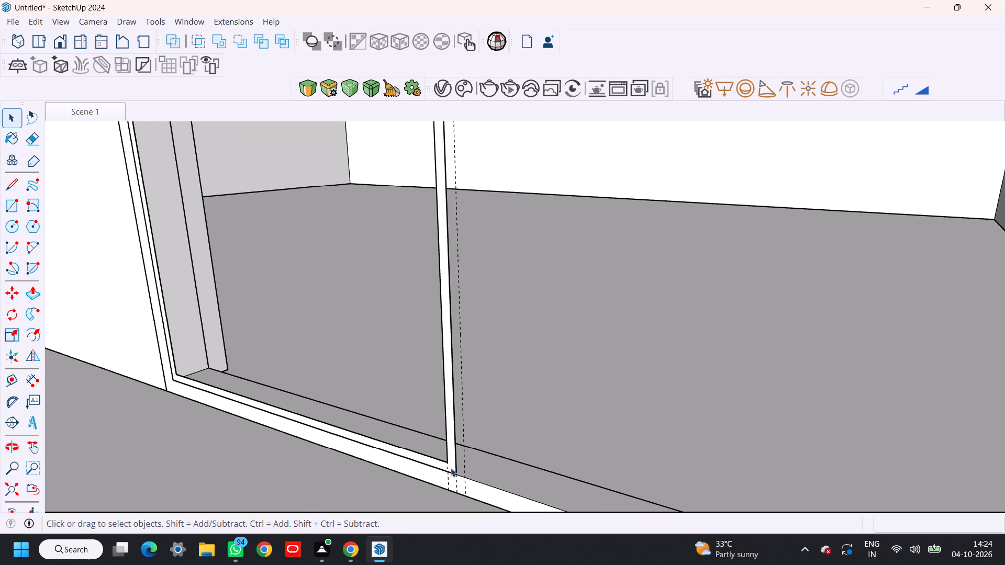
key(p)
scroll(433, 469, up, 5)
click(426, 458)
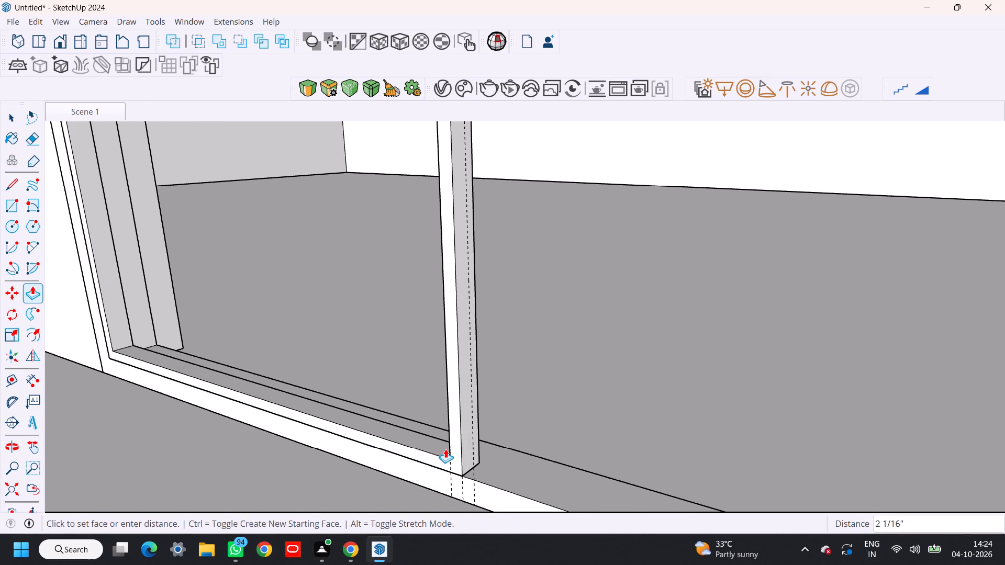
text(3")
key(Return)
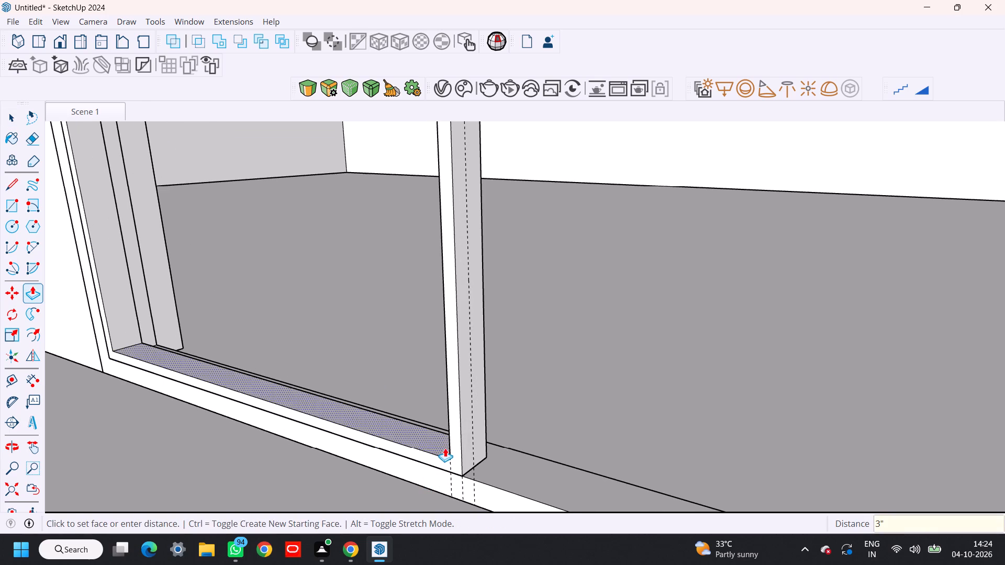
Make the extruded sash of the floor-level opening a group.
key(space)
triple_click(450, 346)
triple_click(450, 346)
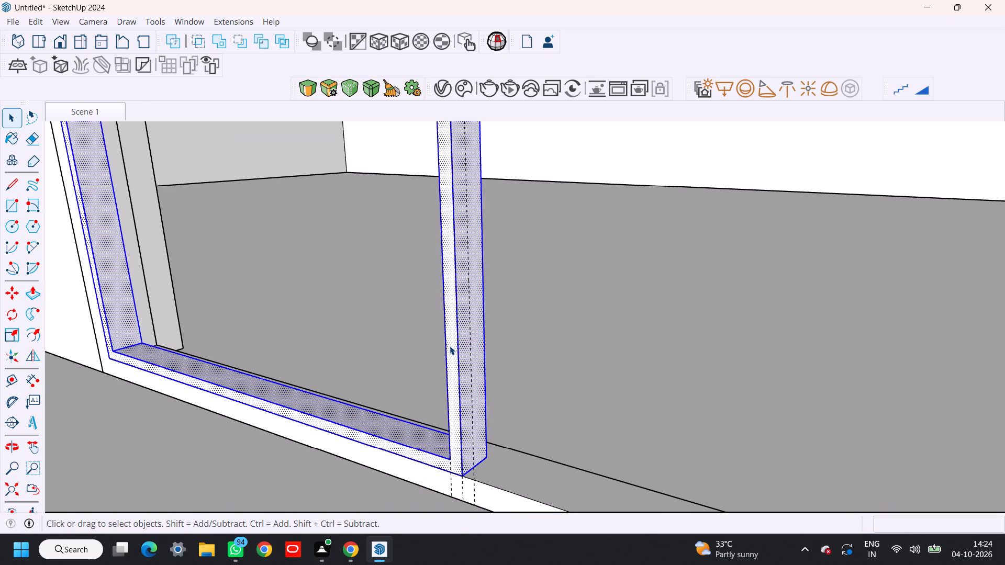
triple_click(450, 346)
click(450, 346)
right_click(450, 346)
click(492, 171)
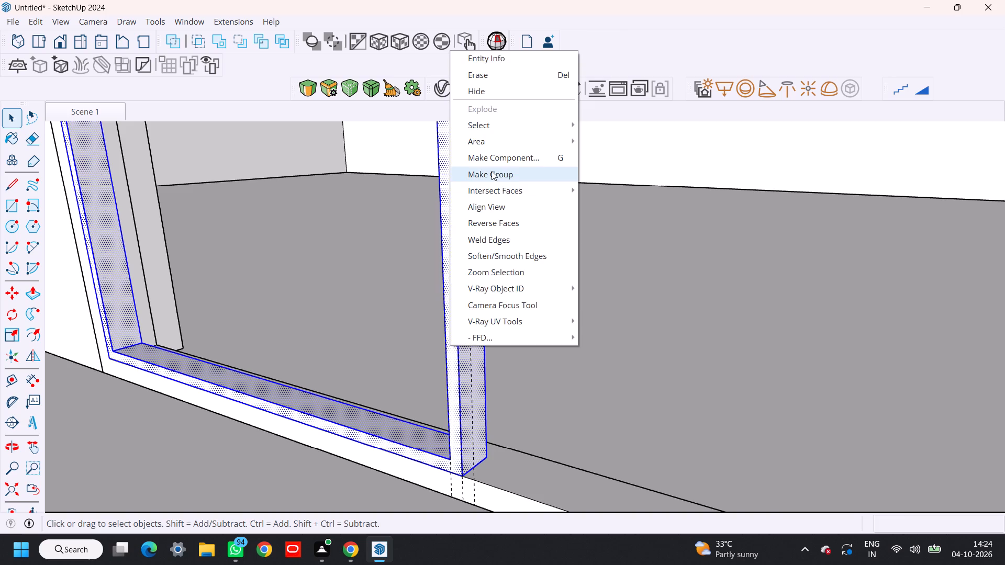
Move the sash group 1" inward from the front of the outer frame, starting from its lower left corner.
scroll(446, 341, down, 17)
shift+middle_drag(444, 352, 454, 404)
shift+middle_drag(442, 434, 531, 439)
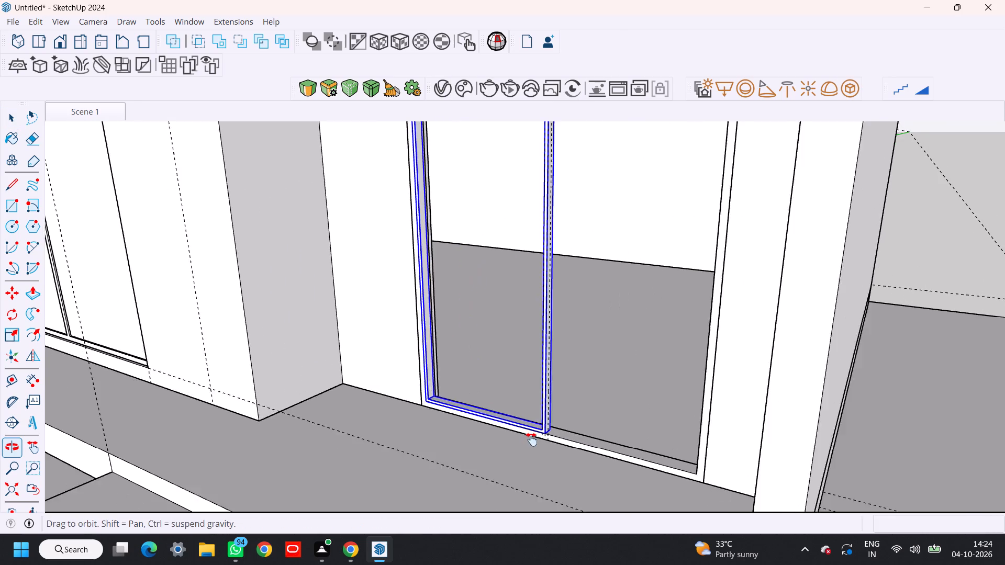
shift+middle_drag(531, 439, 472, 450)
scroll(403, 441, up, 14)
scroll(364, 382, up, 2)
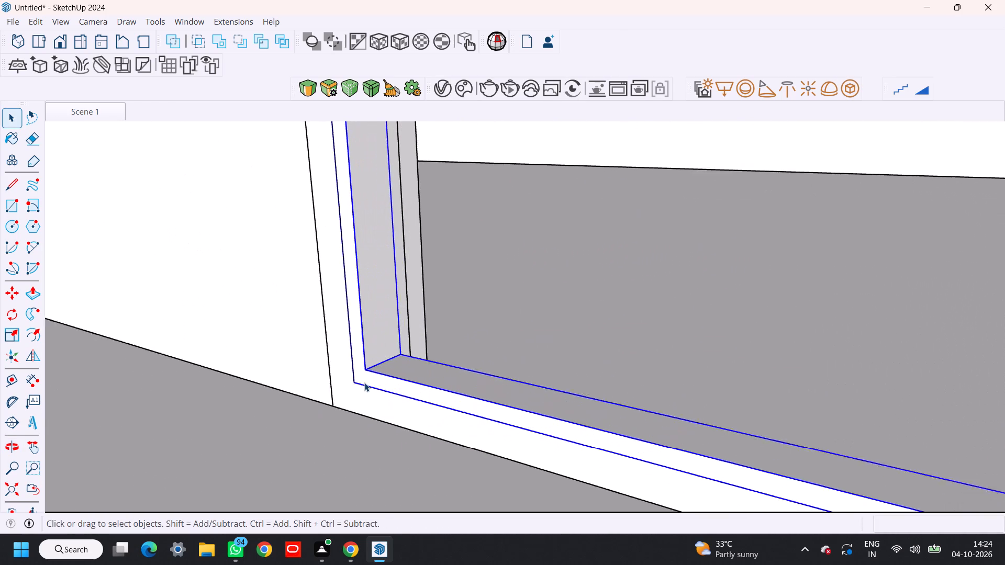
scroll(364, 382, up, 13)
key(m)
click(335, 389)
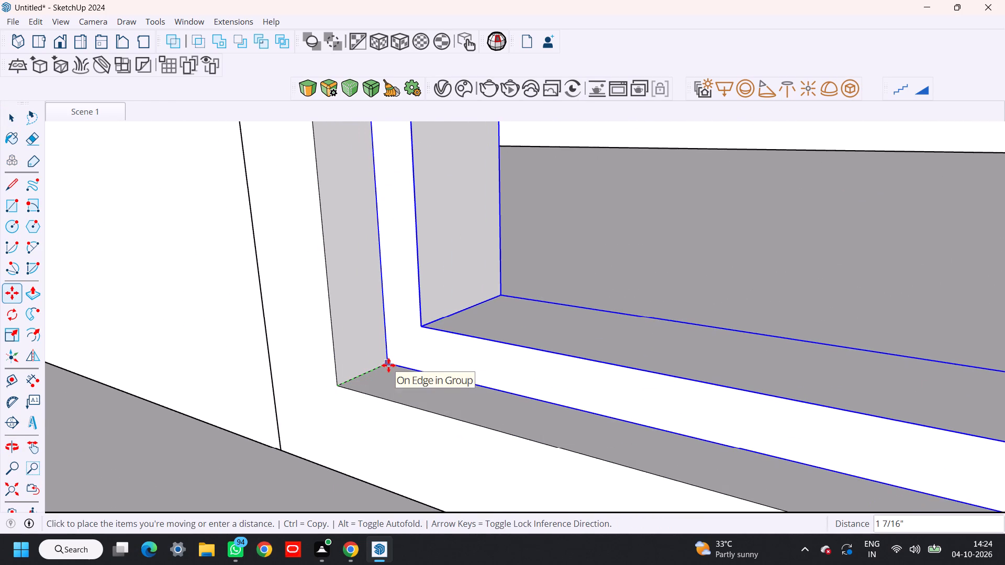
key(1)
key(shift+quotedbl)
key(Return)
key(space)
Copy the sash group into the right half of the opening, with its lower left corner at the first sash's rear right corner.
scroll(388, 367, down, 11)
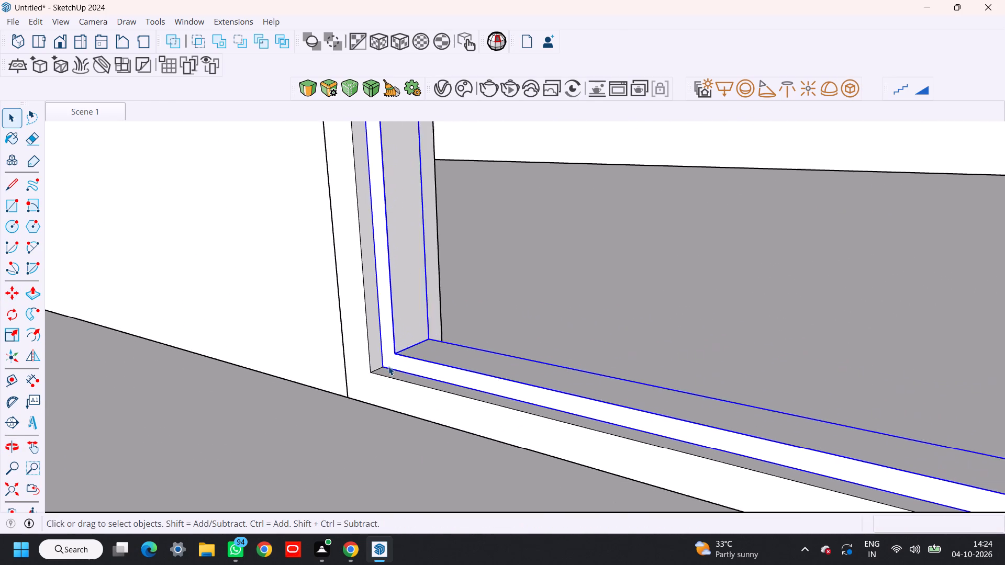
scroll(388, 366, down, 19)
scroll(422, 363, down, 3)
shift+middle_drag(481, 371, 410, 382)
middle_drag(432, 390, 431, 405)
key(m)
scroll(377, 395, up, 17)
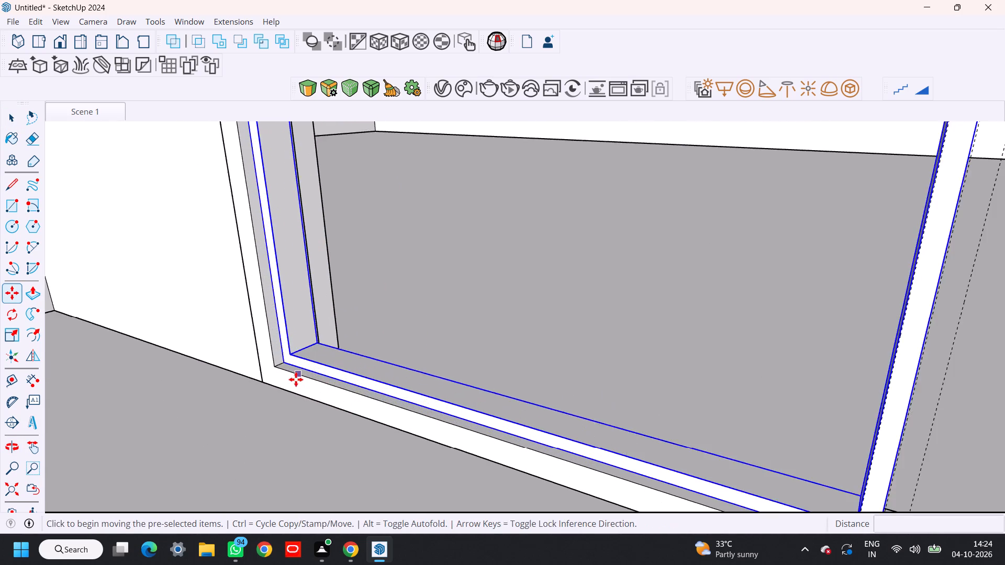
scroll(296, 379, up, 3)
click(277, 356)
scroll(571, 379, down, 9)
shift+middle_drag(634, 397, 308, 337)
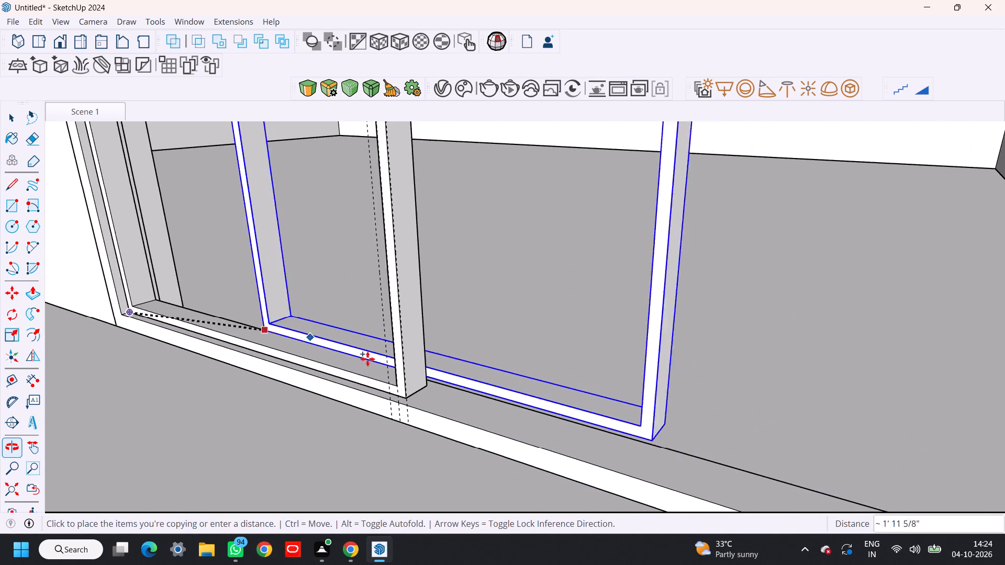
scroll(467, 385, up, 8)
click(383, 386)
scroll(451, 416, down, 10)
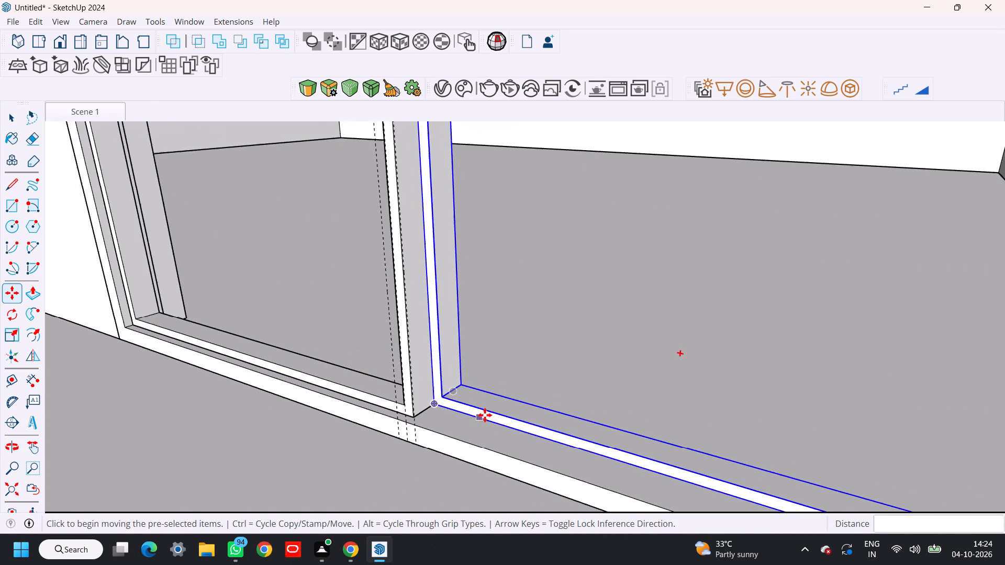
scroll(485, 415, down, 7)
shift+middle_drag(553, 407, 433, 377)
middle_drag(511, 412, 646, 404)
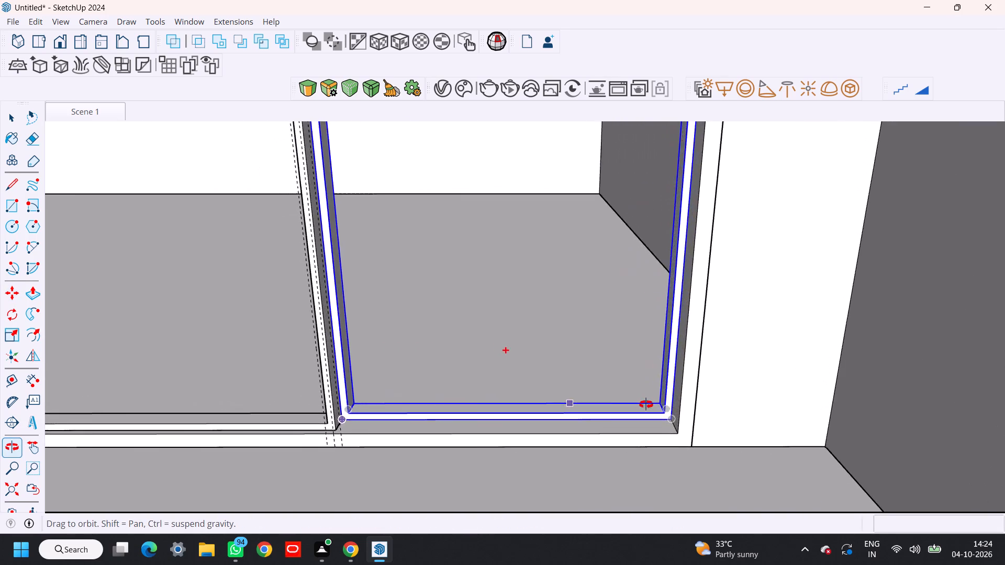
middle_drag(646, 404, 559, 346)
scroll(554, 359, down, 4)
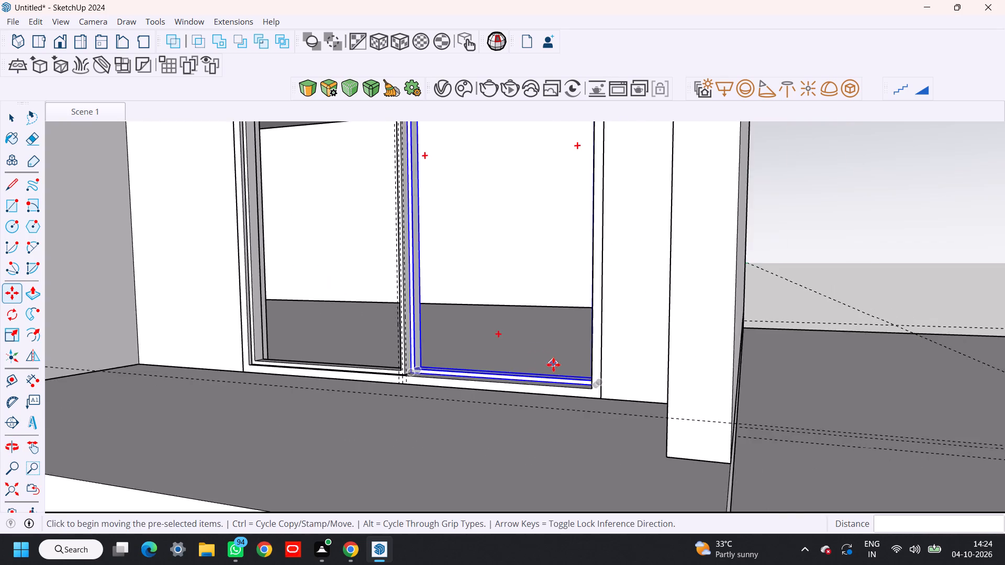
Push/pull the outer and inner side faces of the right sash's left stile, shifting it 1" behind the left sash.
shift+middle_drag(560, 375, 604, 406)
key(space)
scroll(617, 411, down, 3)
shift+middle_drag(644, 409, 550, 403)
click(766, 306)
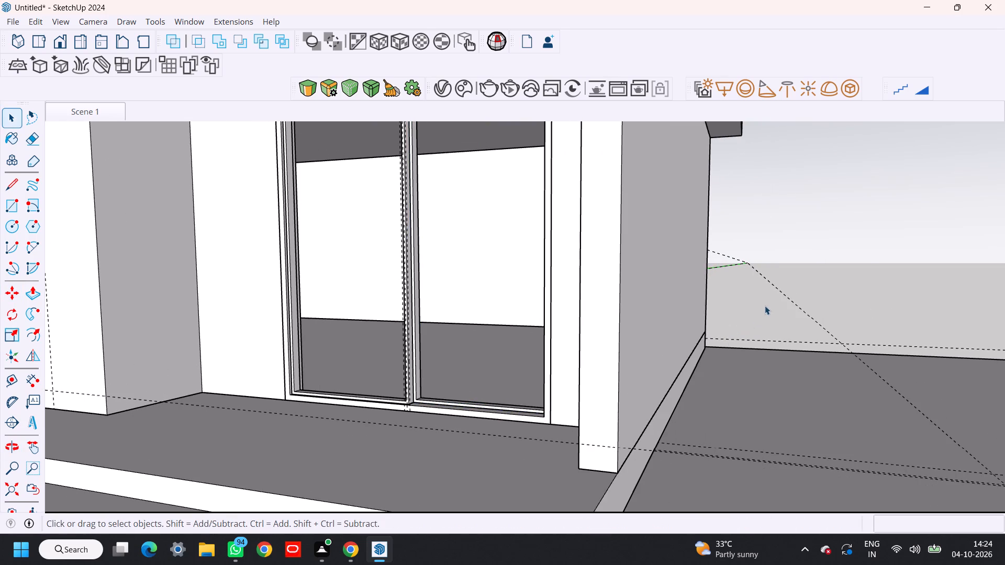
middle_drag(587, 439, 561, 435)
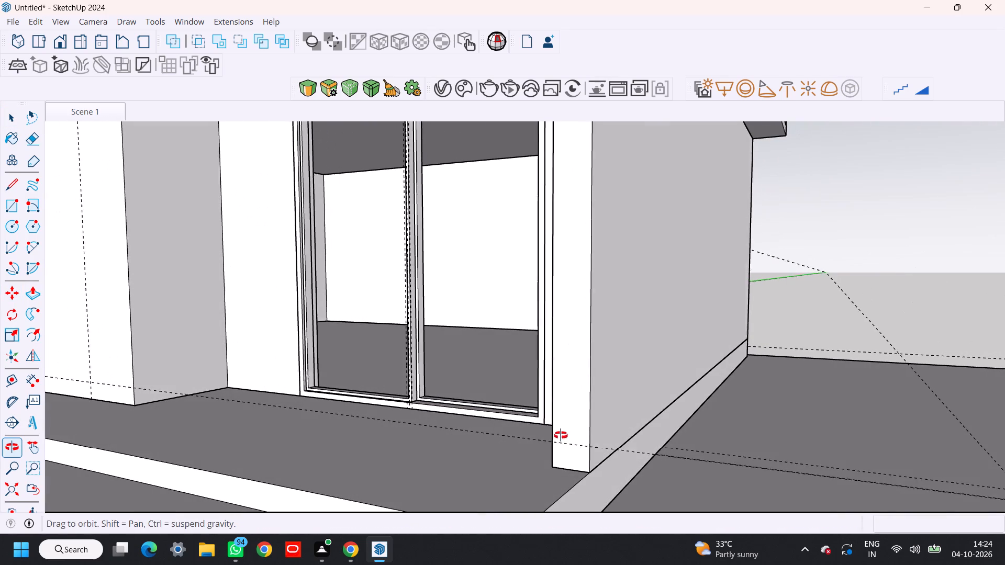
middle_drag(561, 435, 561, 435)
middle_drag(423, 409, 489, 450)
scroll(492, 447, up, 13)
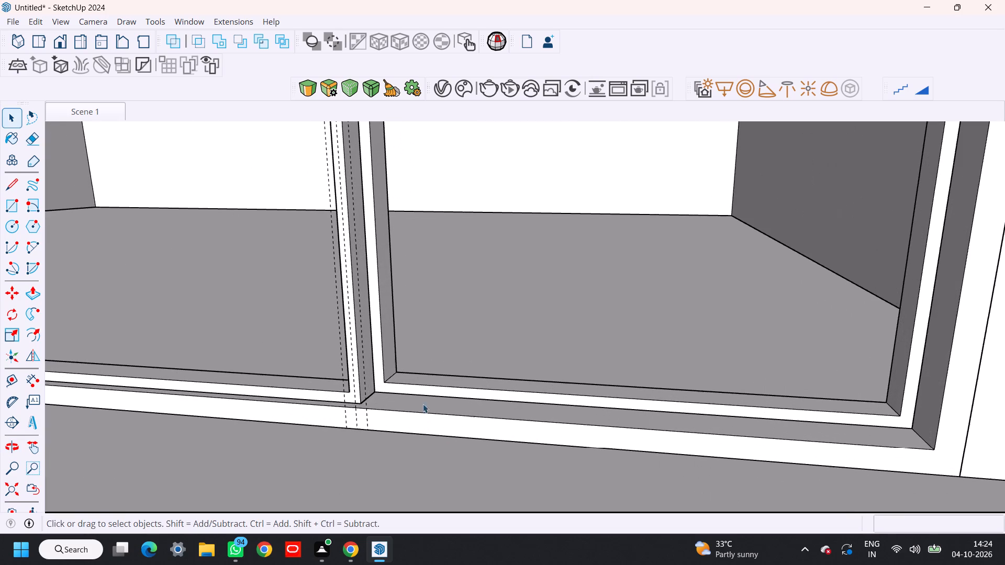
click(417, 385)
shift+middle_drag(430, 378, 384, 416)
middle_drag(421, 423, 724, 412)
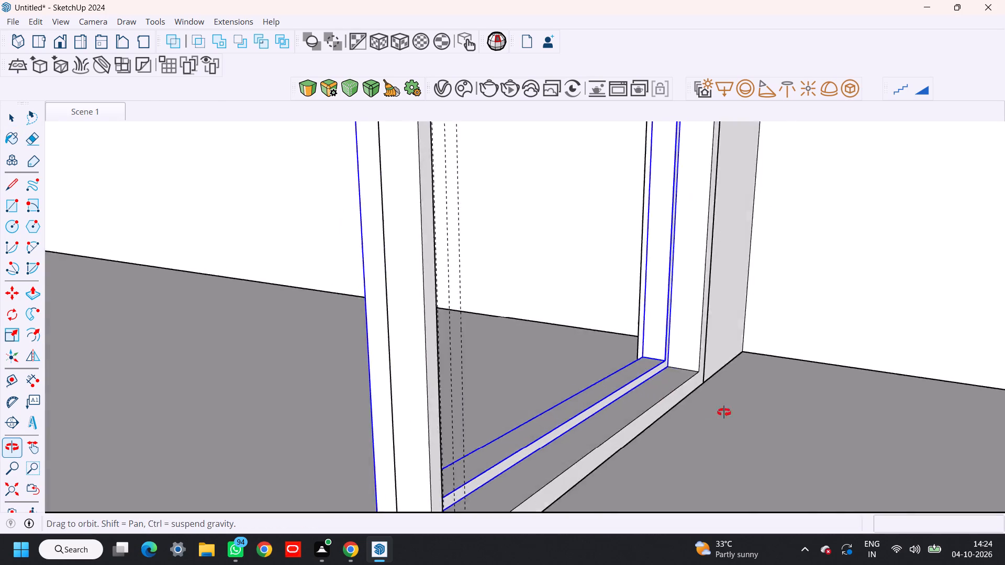
middle_drag(724, 412, 763, 395)
double_click(427, 380)
key(p)
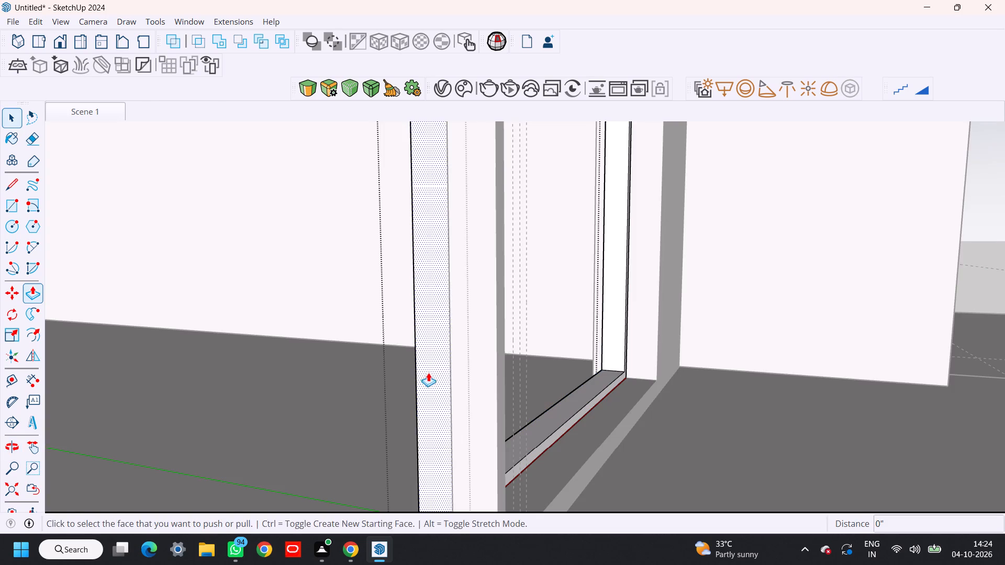
click(430, 361)
click(464, 336)
middle_drag(504, 353, 205, 387)
middle_drag(518, 410, 388, 408)
click(497, 383)
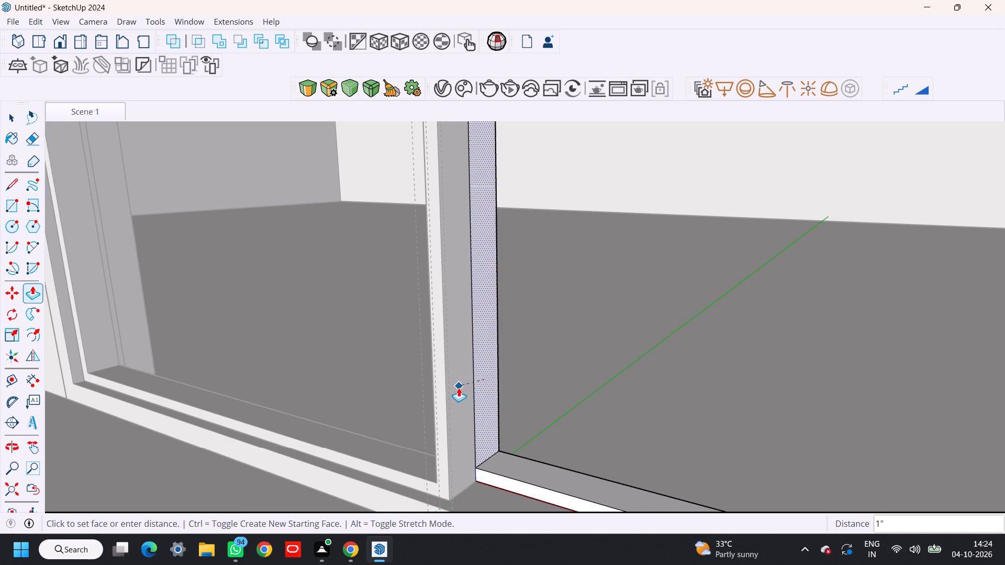
click(459, 388)
key(space)
scroll(474, 425, down, 15)
shift+middle_drag(535, 450, 478, 453)
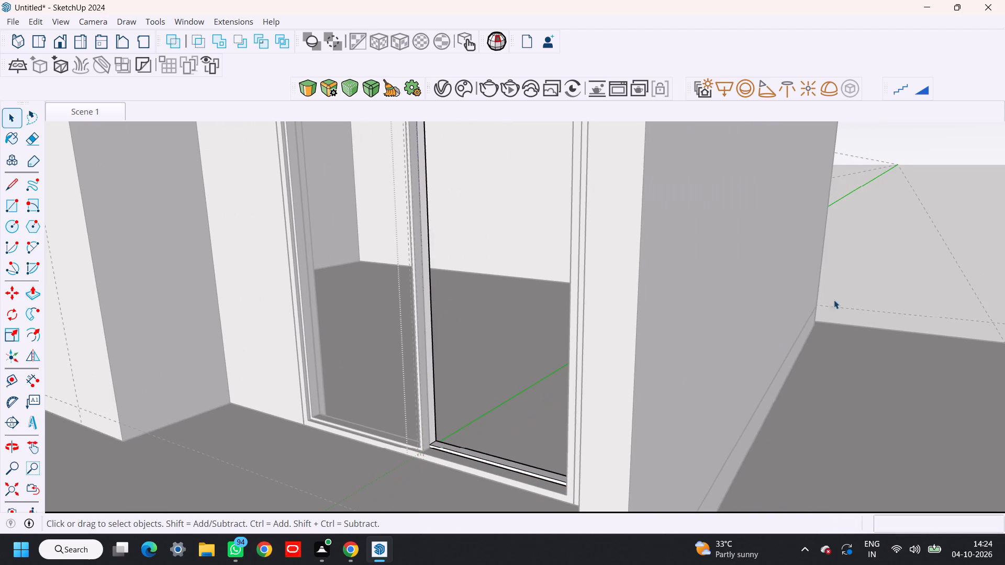
double_click(858, 272)
Examine how the left and right sash groups overlap at the middle of the floor-level opening.
middle_drag(644, 400, 653, 349)
scroll(632, 370, down, 4)
shift+middle_drag(627, 382, 613, 382)
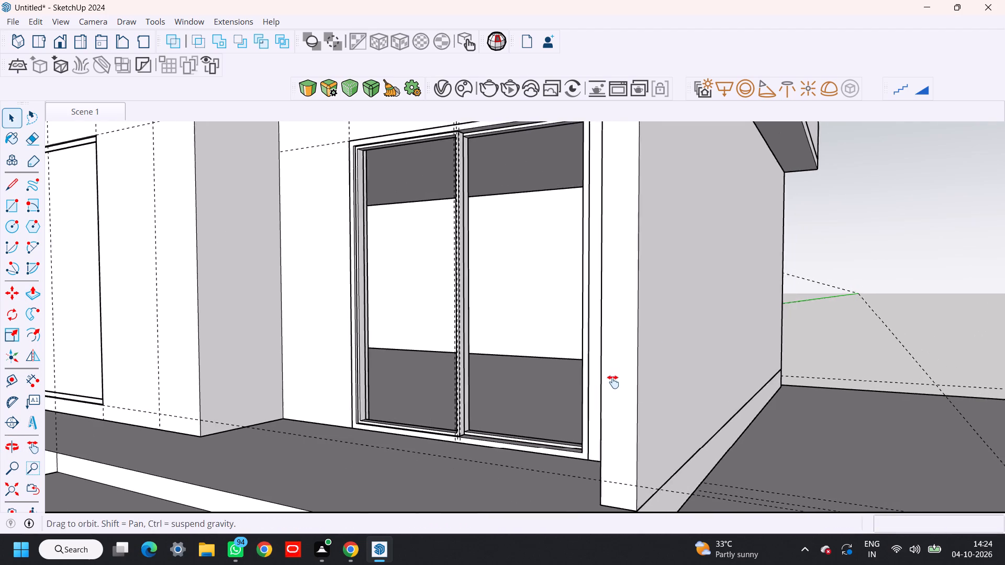
shift+middle_drag(613, 382, 589, 372)
shift+scroll(586, 372, up, 1)
scroll(585, 374, down, 2)
scroll(481, 381, up, 9)
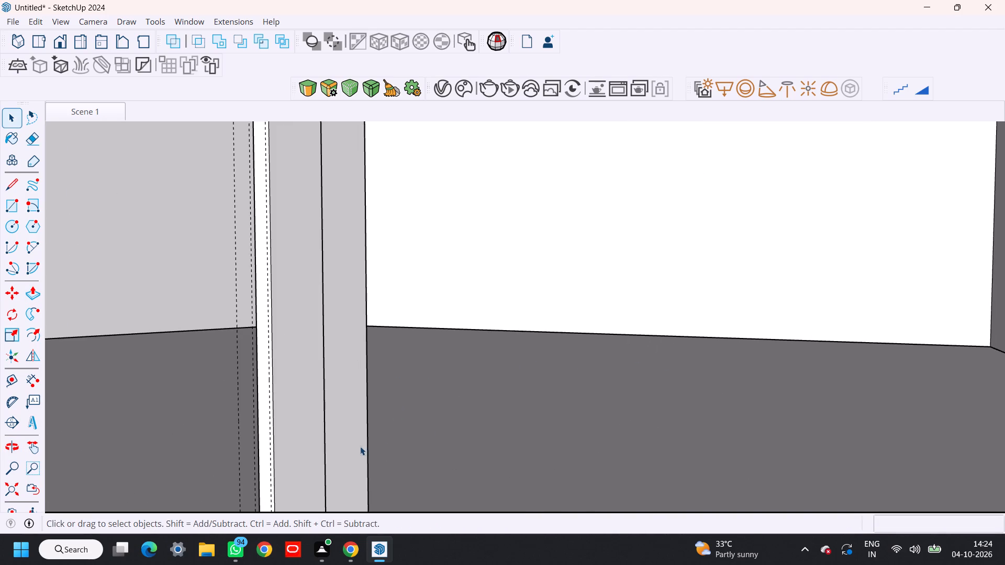
click(360, 446)
scroll(390, 437, down, 5)
shift+middle_drag(418, 434, 445, 348)
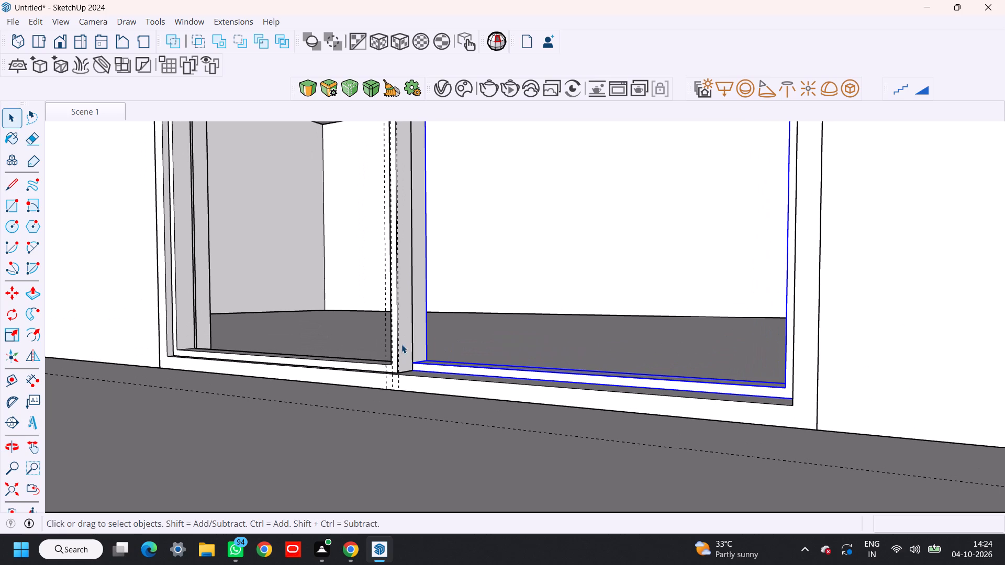
click(401, 344)
scroll(408, 348, down, 3)
middle_drag(423, 358, 393, 399)
scroll(394, 398, down, 6)
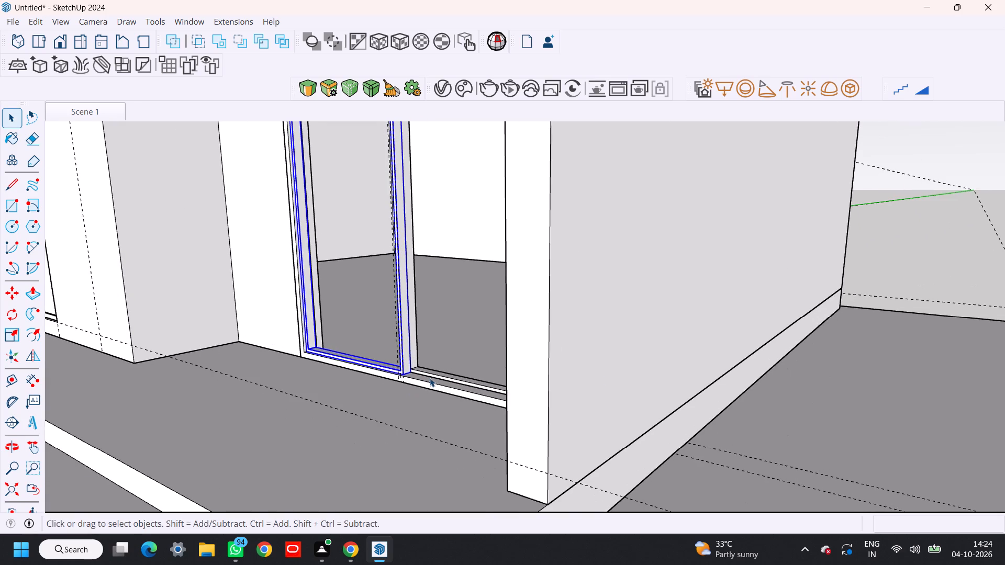
click(919, 267)
Paste the copied glass face in place over the left half of the floor-level opening.
shift+middle_drag(527, 351, 616, 428)
shift+middle_drag(492, 419, 509, 436)
key(r)
key(space)
scroll(368, 414, up, 2)
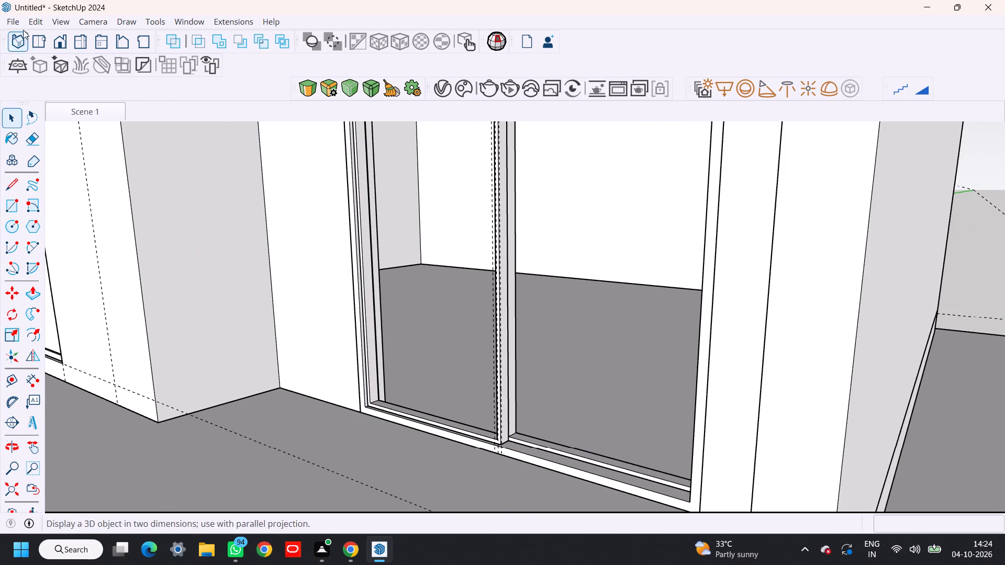
click(31, 20)
click(81, 119)
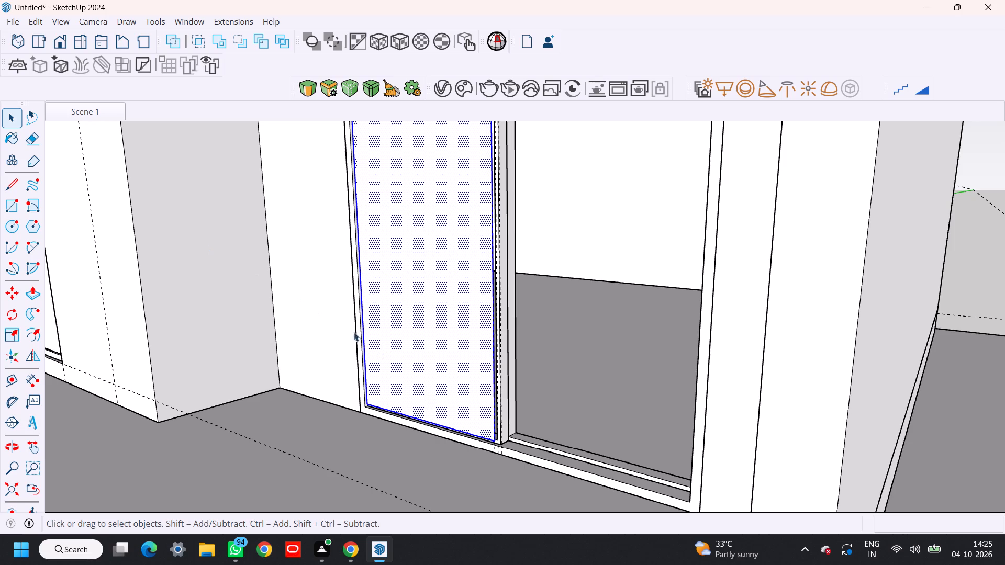
Move the glass face about 1 5/8" back into the left sash, starting from its lower left corner.
key(m)
scroll(417, 418, up, 20)
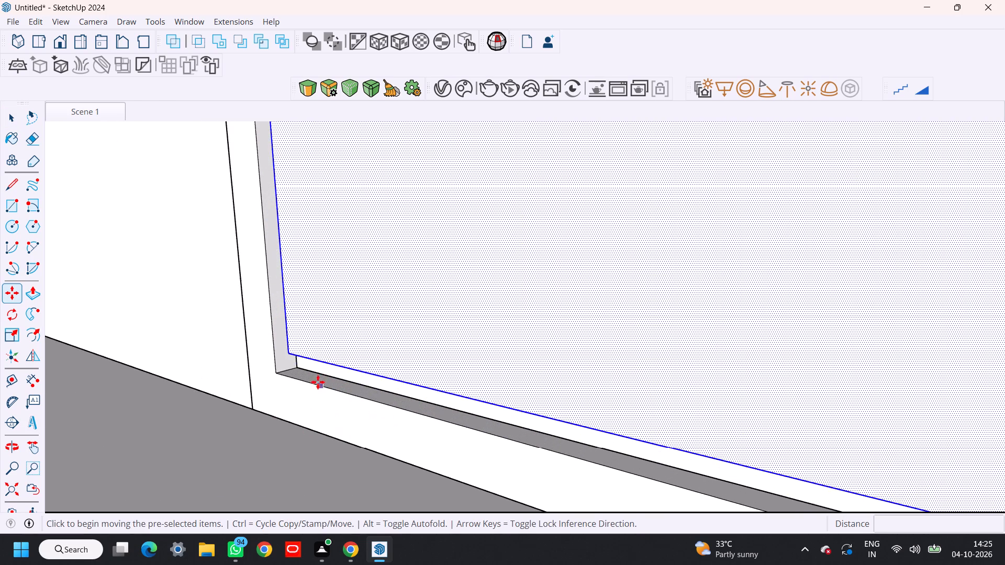
click(291, 355)
scroll(344, 344, up, 6)
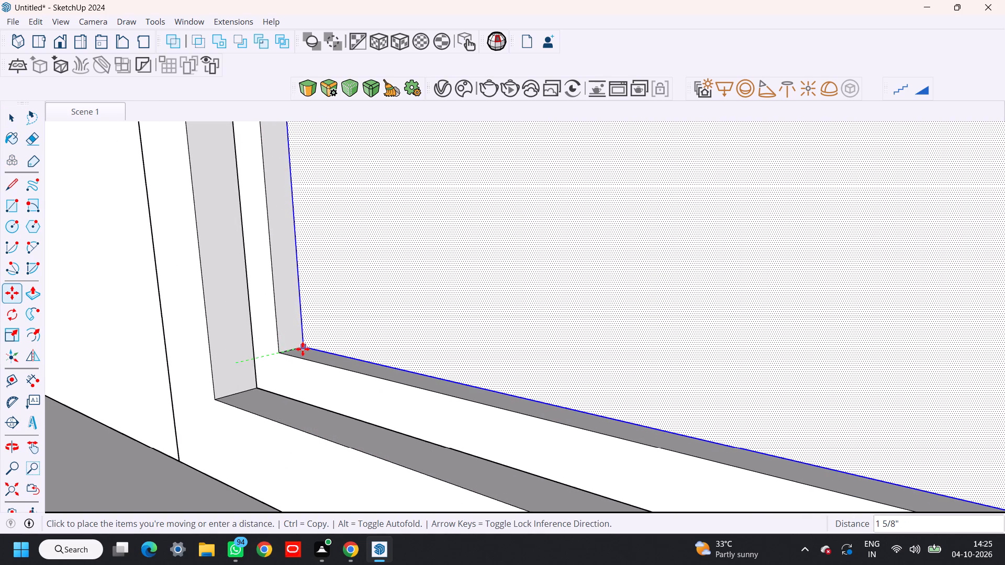
click(303, 349)
scroll(344, 352, down, 20)
scroll(344, 352, down, 3)
key(space)
shift+middle_drag(386, 345, 367, 386)
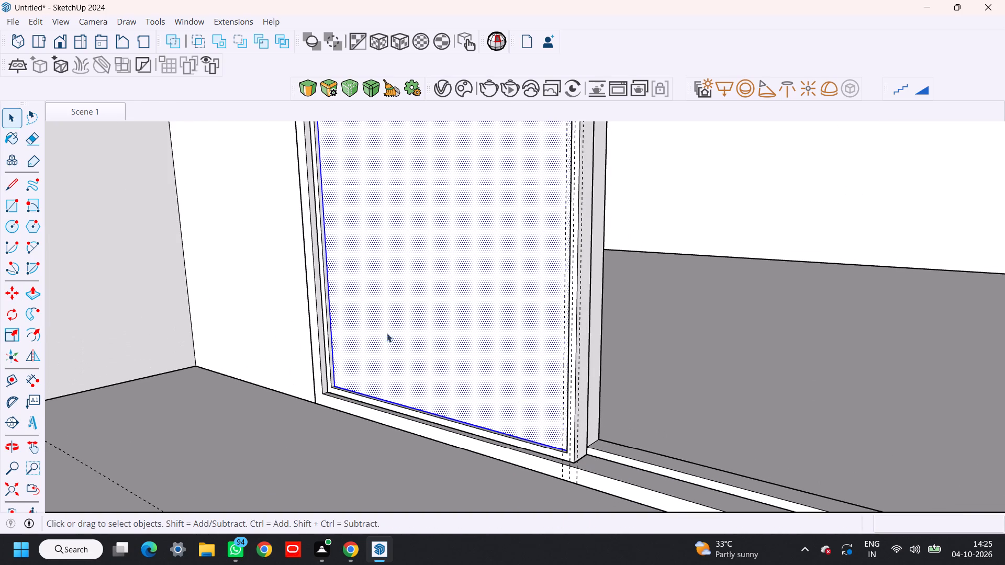
Make the glass face in the left sash a group.
right_click(409, 288)
click(449, 131)
Copy the glass group from the left sash's lower left inner corner to the matching corner of the right sash.
key(m)
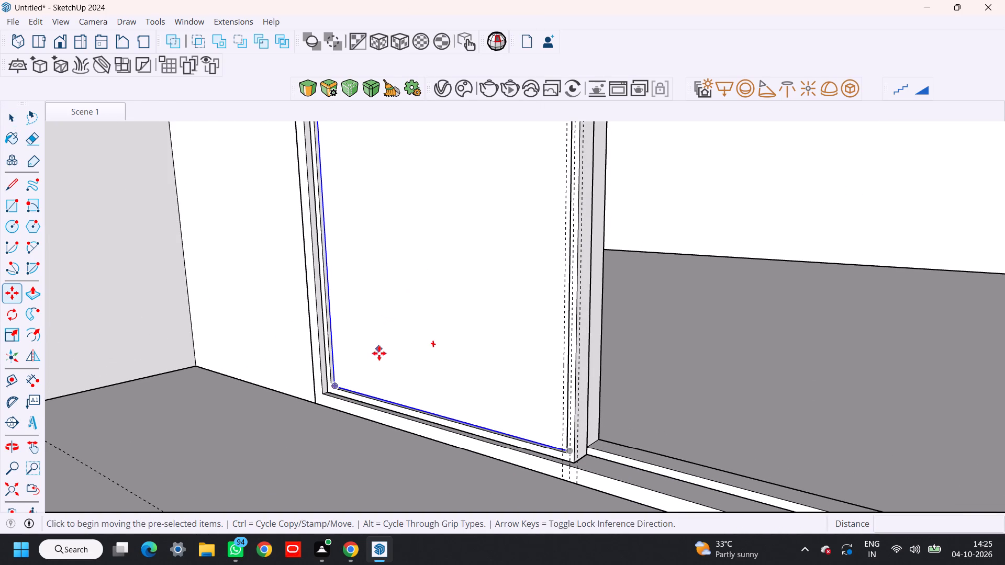
scroll(369, 388, up, 14)
click(310, 370)
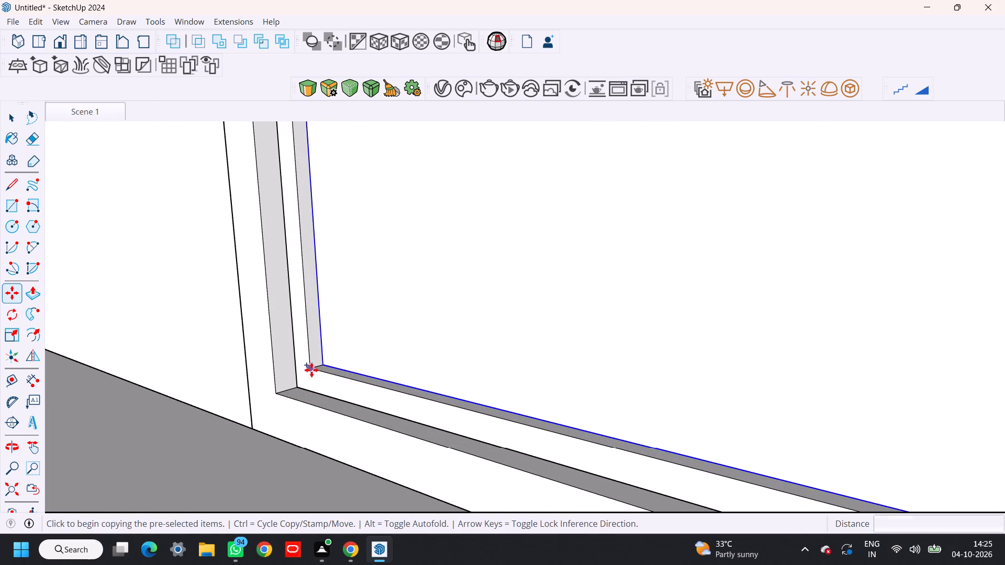
scroll(466, 368, down, 10)
shift+middle_drag(687, 384, 282, 256)
middle_drag(548, 307, 506, 341)
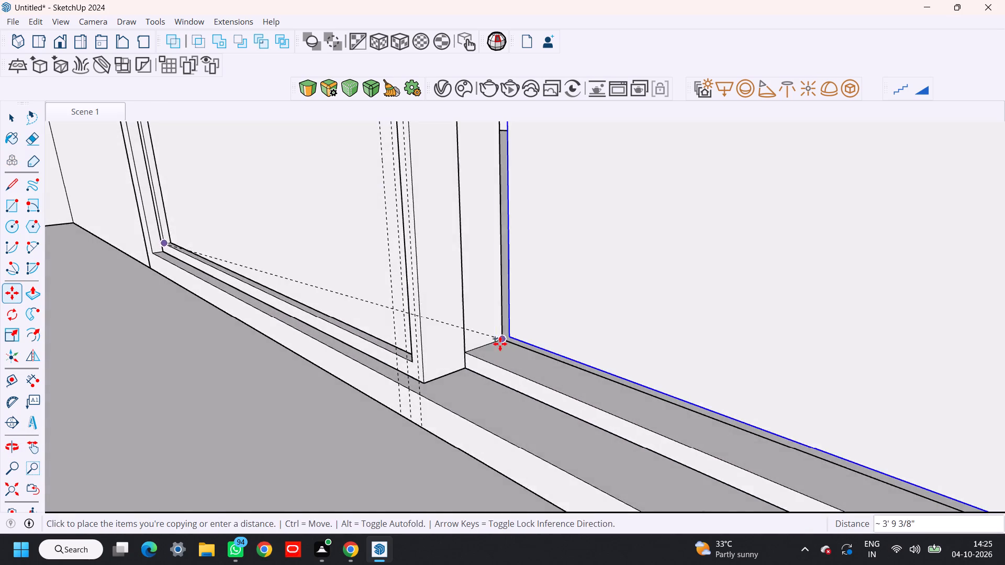
scroll(482, 352, up, 7)
click(450, 355)
scroll(468, 353, down, 18)
key(space)
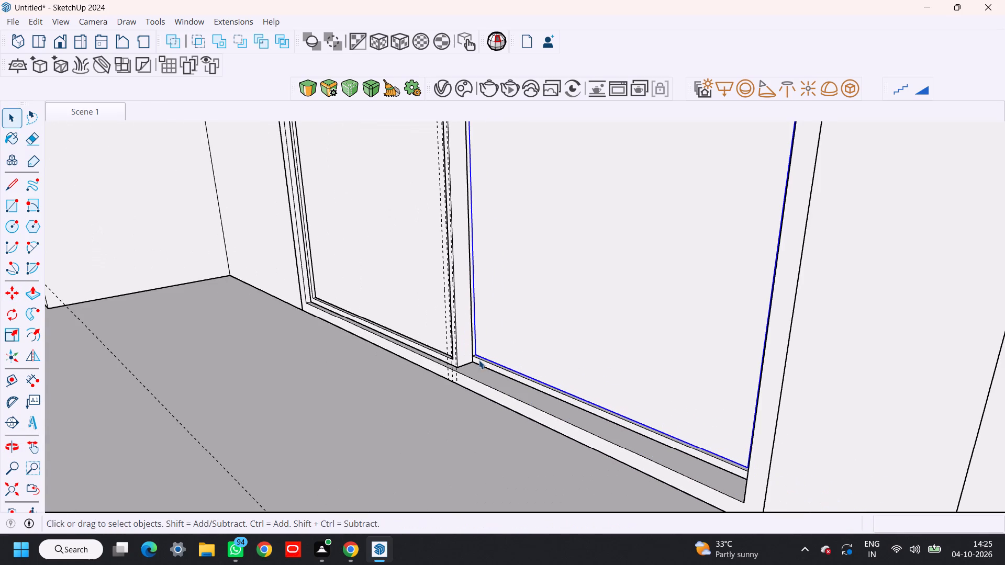
Inside the right glass group, move the pane's right edge 1" outward to the sash's inner corner.
middle_drag(558, 374, 462, 363)
middle_drag(530, 371, 793, 378)
scroll(295, 425, down, 10)
shift+middle_drag(312, 420, 533, 423)
scroll(370, 451, up, 8)
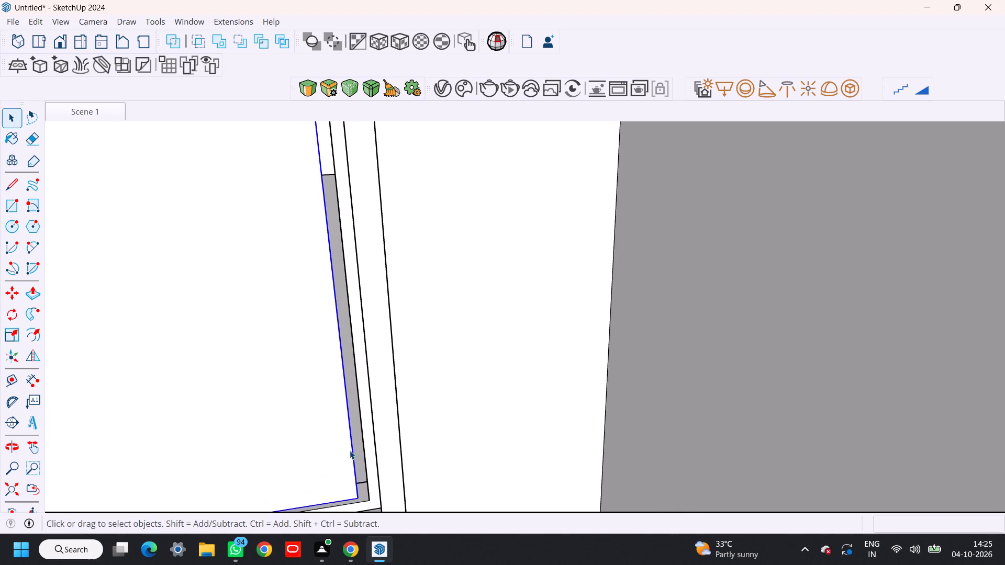
double_click(351, 445)
shift+middle_drag(356, 445, 389, 374)
scroll(398, 409, up, 9)
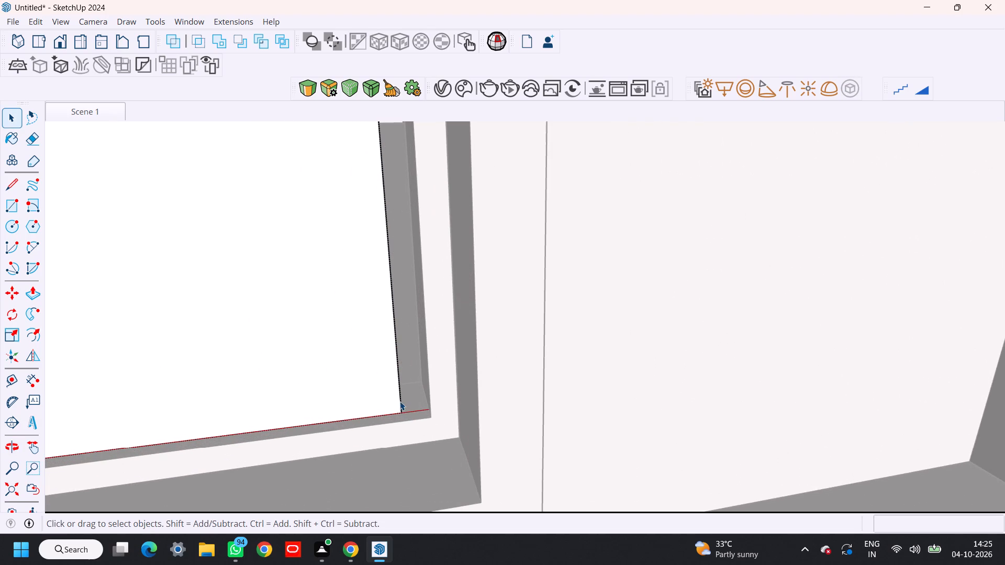
click(400, 401)
scroll(401, 406, up, 3)
key(m)
scroll(407, 421, up, 5)
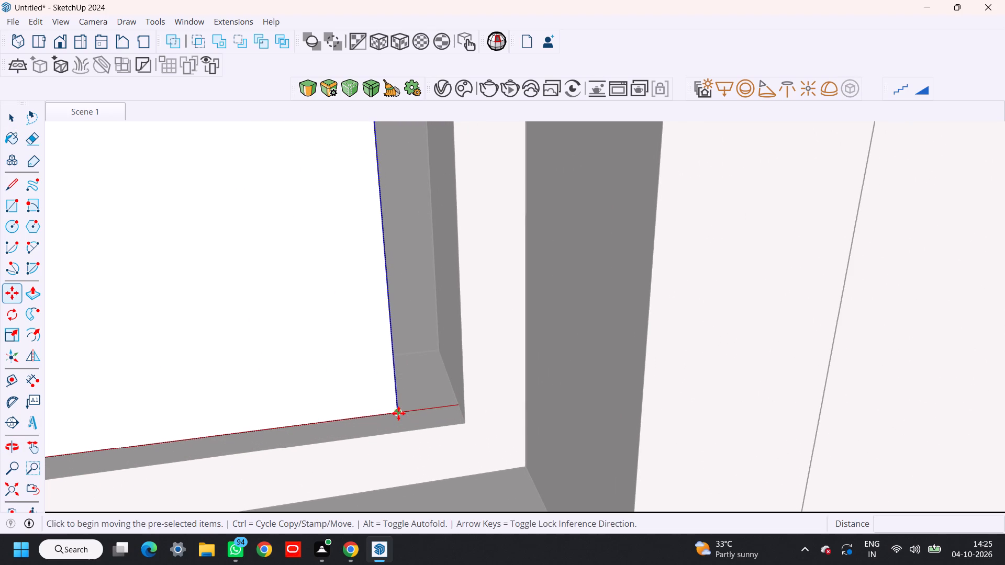
click(398, 413)
click(457, 405)
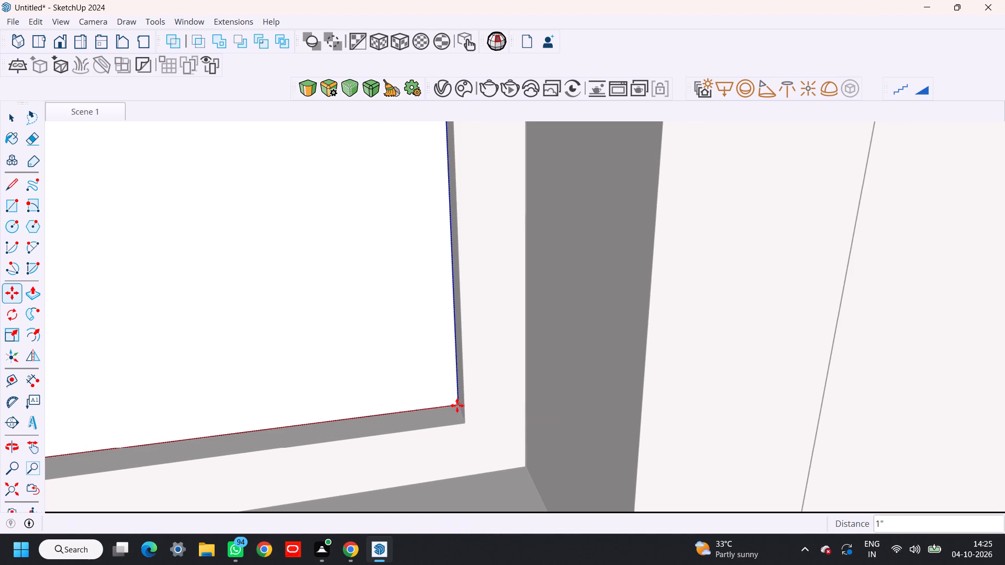
scroll(498, 419, down, 20)
scroll(498, 419, down, 20)
key(space)
scroll(731, 374, down, 3)
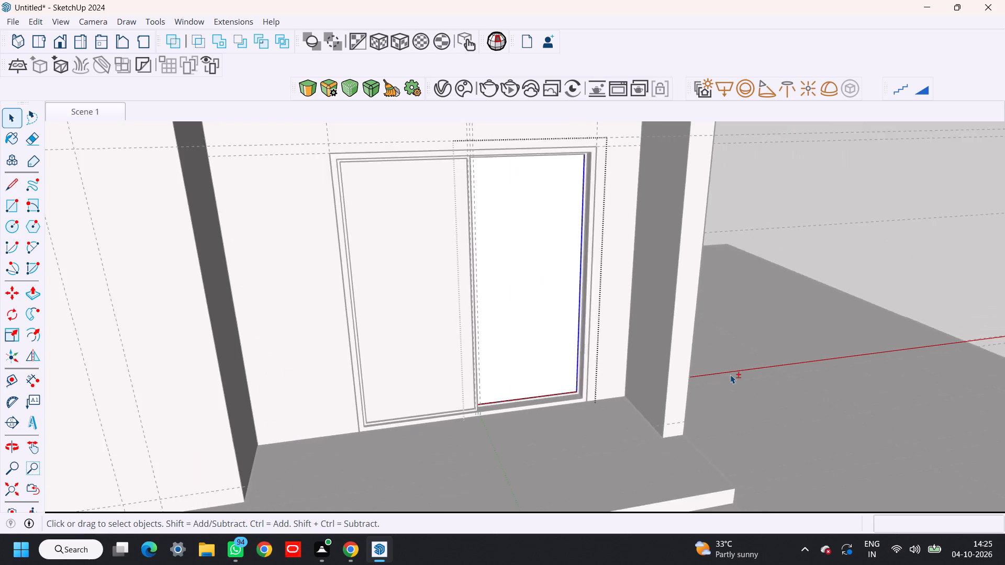
shift+middle_drag(730, 375, 635, 432)
double_click(799, 295)
Place a vertical guide on the right side wall, 4' from its rear corner edge.
middle_drag(552, 360, 379, 304)
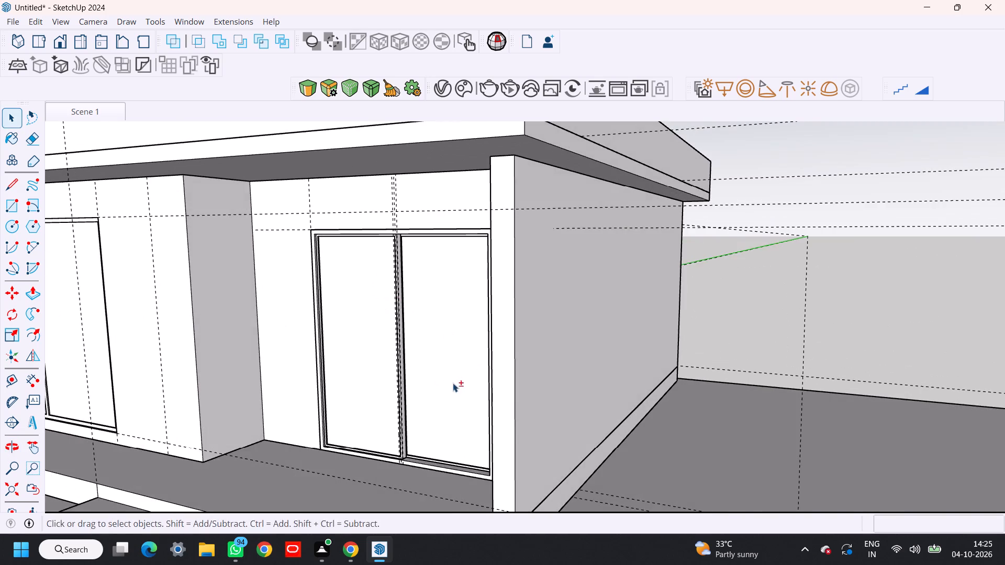
shift+middle_drag(453, 383, 414, 331)
scroll(416, 343, down, 5)
shift+middle_drag(418, 348, 447, 385)
shift+middle_drag(451, 368, 468, 394)
middle_drag(390, 385, 385, 314)
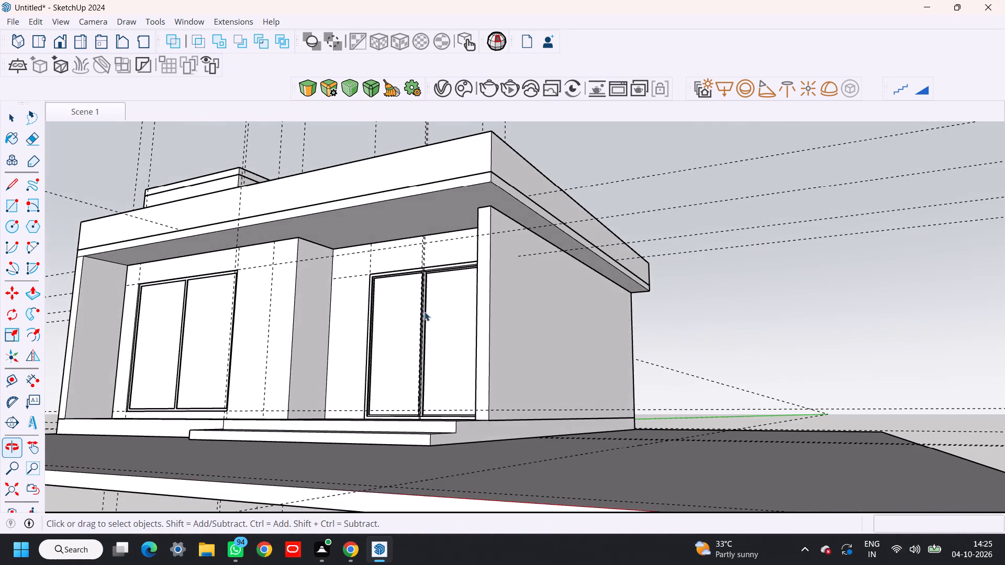
shift+middle_drag(455, 323, 377, 319)
middle_drag(541, 335, 412, 381)
key(t)
scroll(631, 353, up, 5)
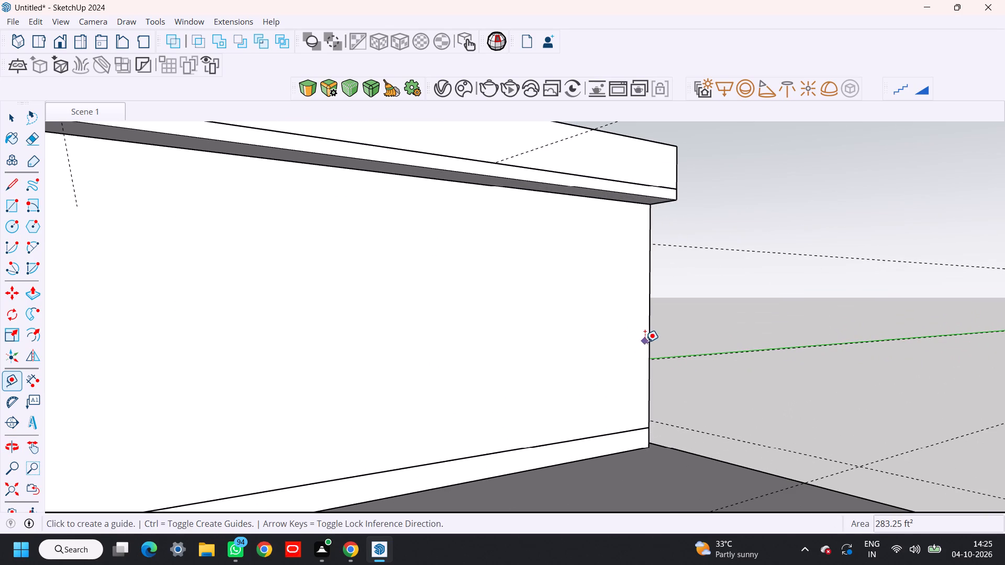
click(647, 336)
text(4')
key(Return)
Place a second vertical guide on the side wall, 5' from the first one towards the front.
click(587, 344)
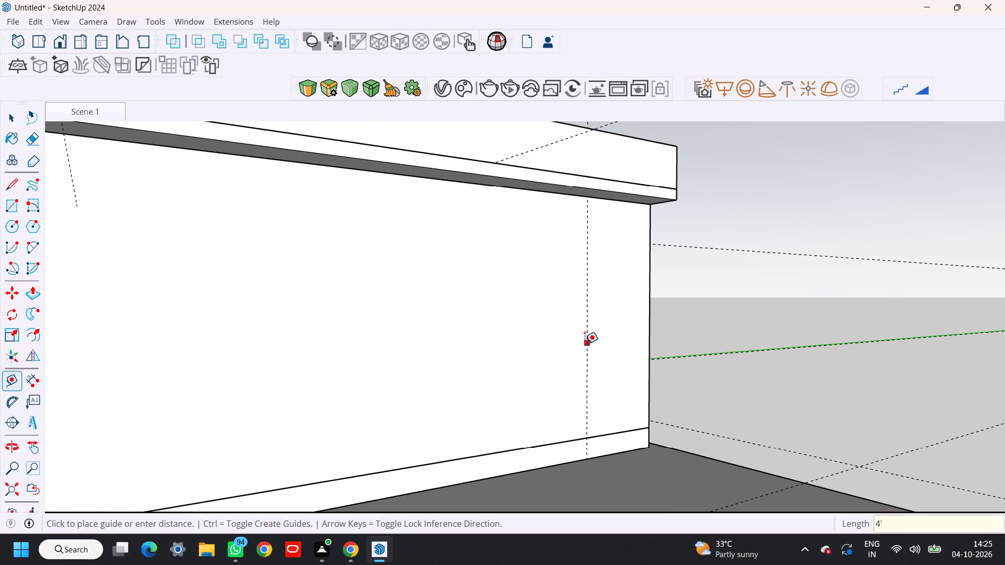
middle_drag(473, 348, 479, 349)
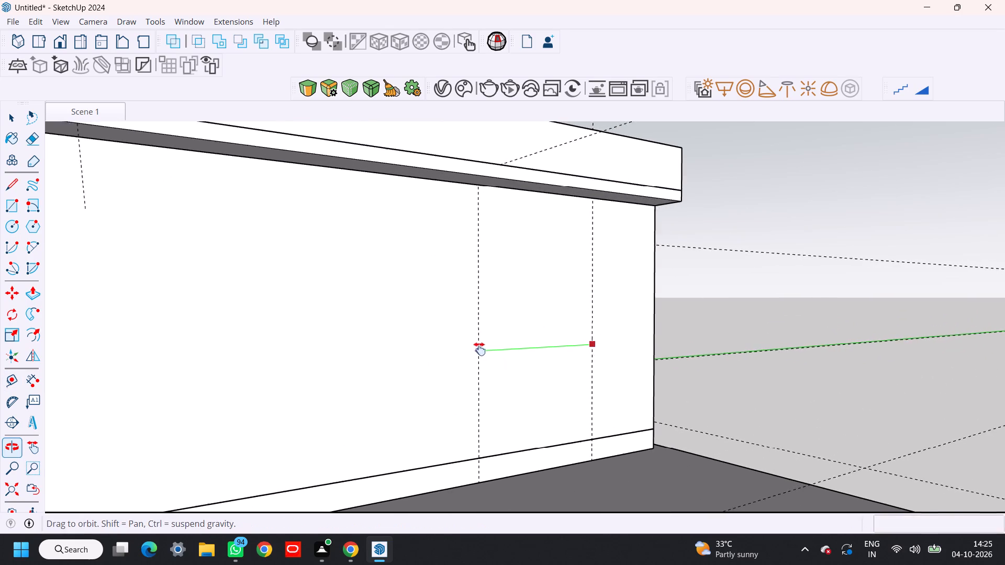
middle_drag(479, 349, 508, 303)
middle_drag(515, 310, 601, 319)
scroll(595, 321, down, 4)
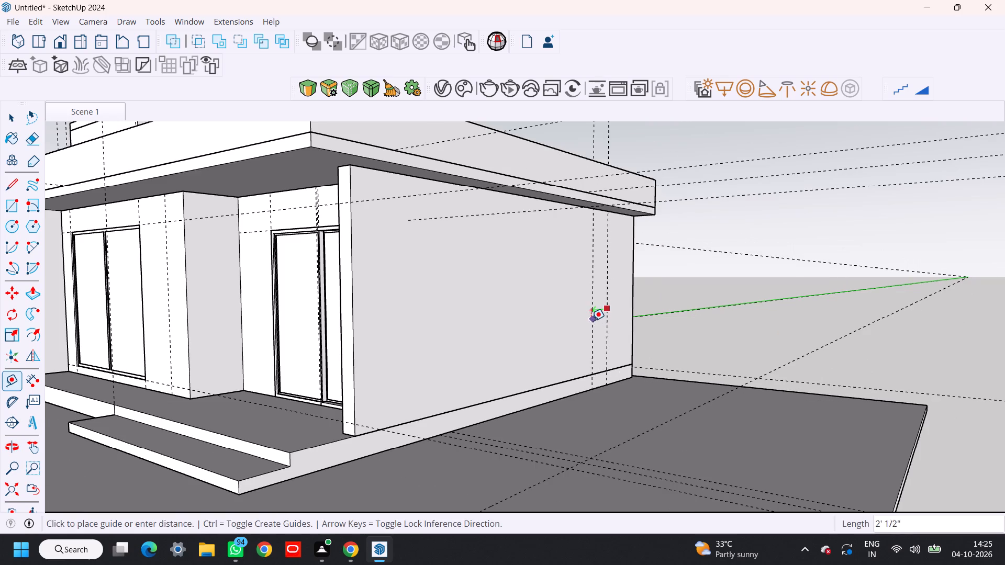
shift+middle_drag(588, 321, 604, 330)
middle_drag(598, 329, 505, 345)
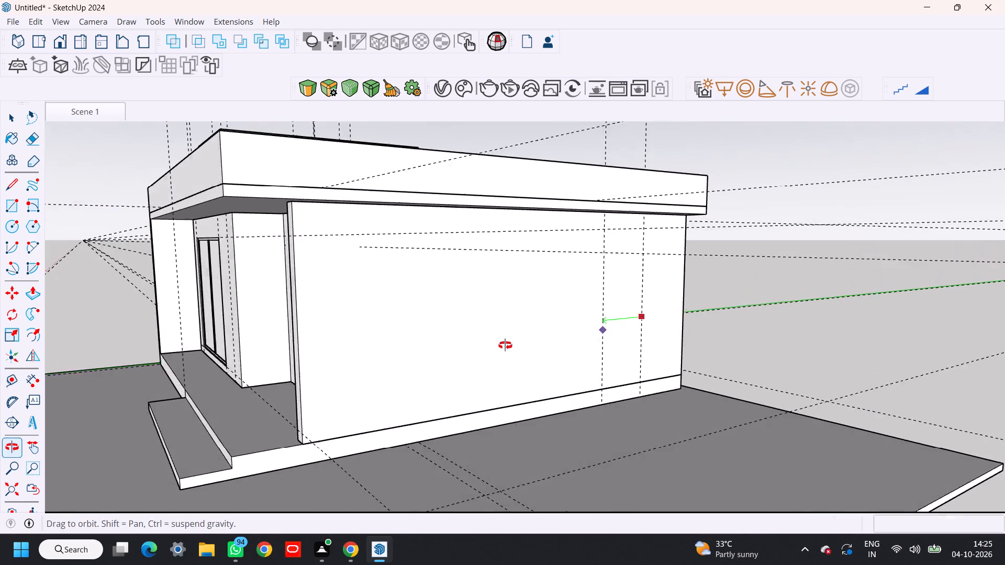
middle_drag(505, 345, 502, 345)
scroll(564, 334, up, 5)
text(5')
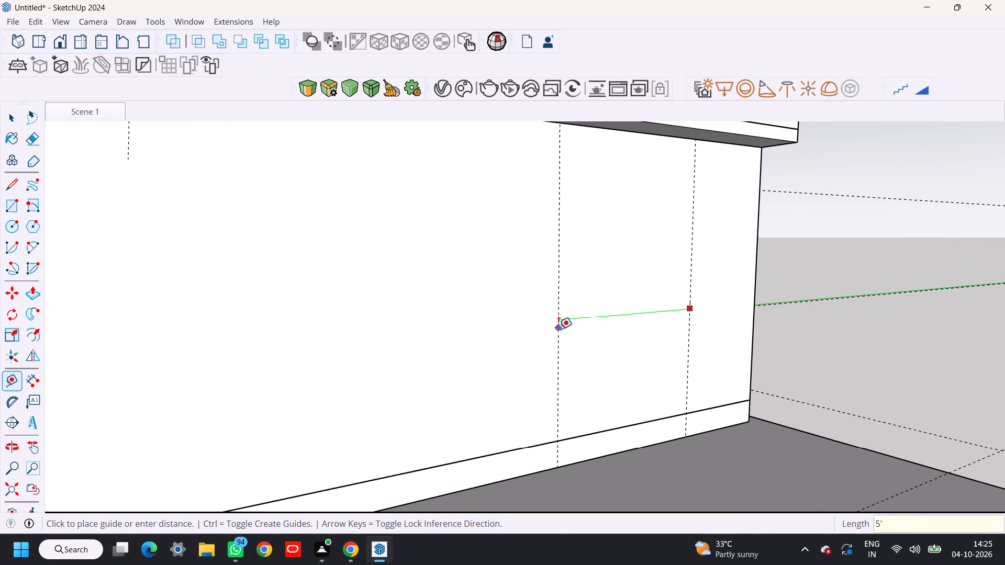
key(Return)
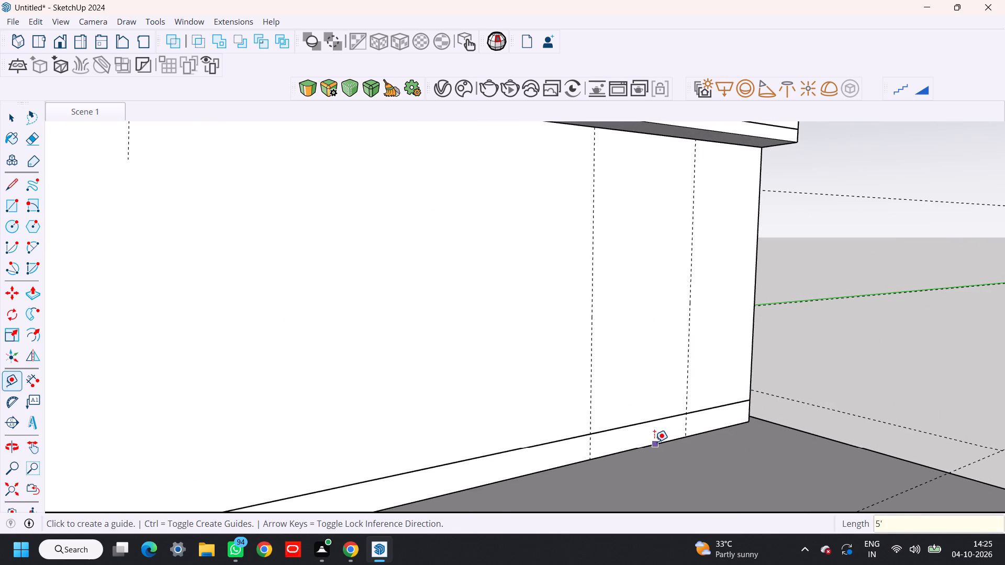
Place a horizontal guide on the right side wall, 4' above its bottom edge.
click(654, 444)
key(Up)
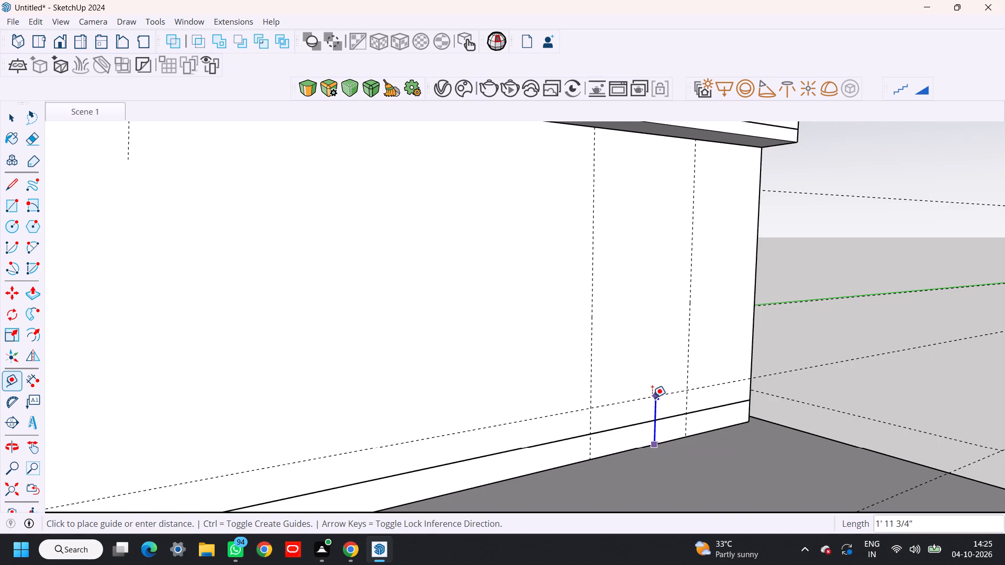
text(5')
key(Return)
scroll(652, 398, down, 3)
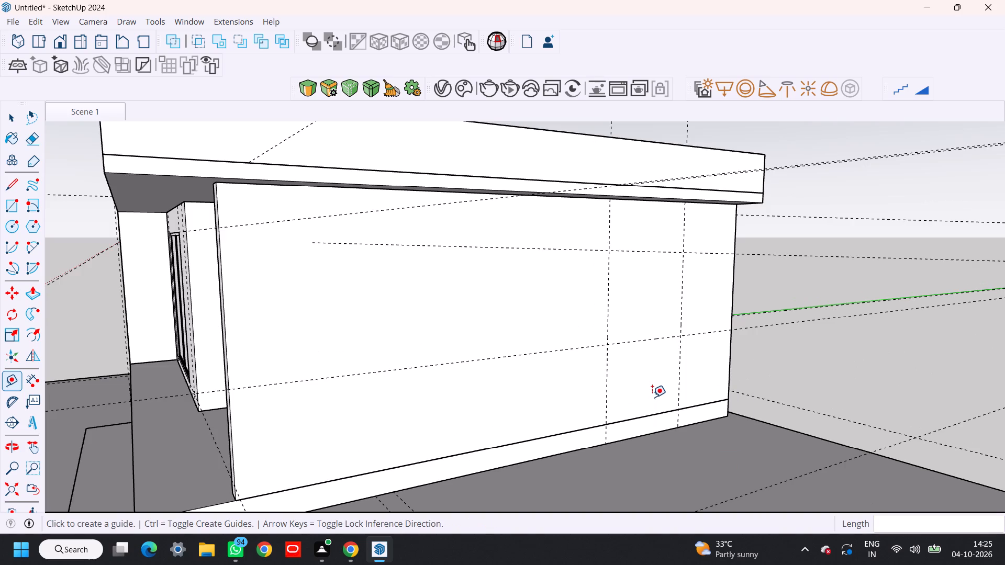
text(4')
key(Return)
Place a second horizontal guide on the side wall, 5' above the first one.
middle_drag(652, 364, 730, 342)
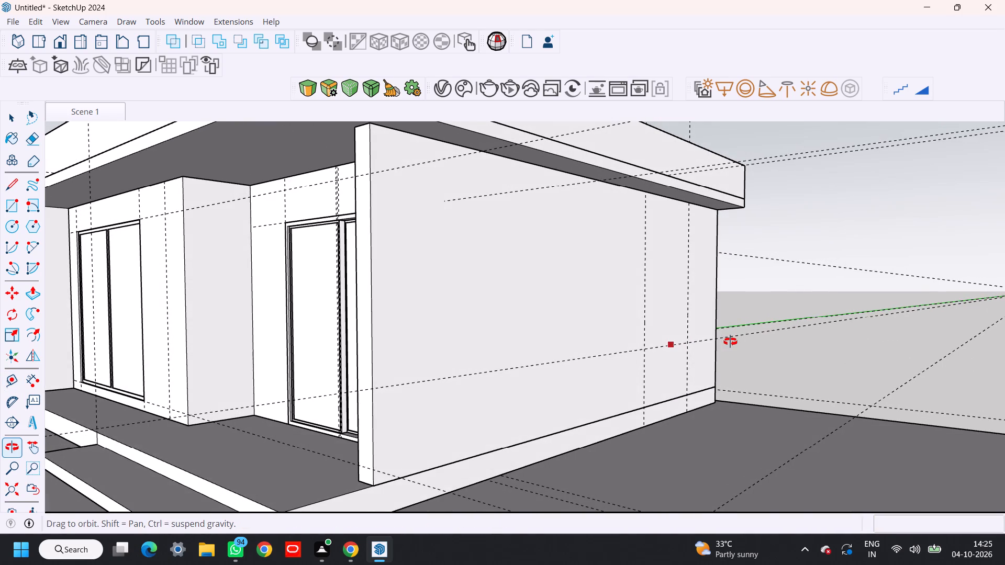
middle_drag(730, 342, 724, 346)
scroll(719, 344, up, 3)
click(661, 349)
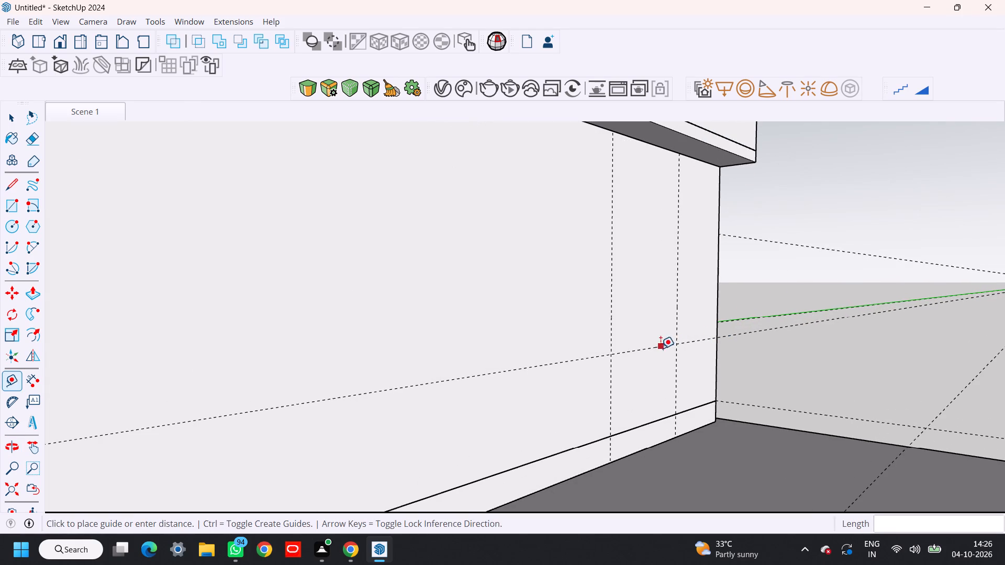
text(5')
key(Return)
scroll(653, 286, down, 3)
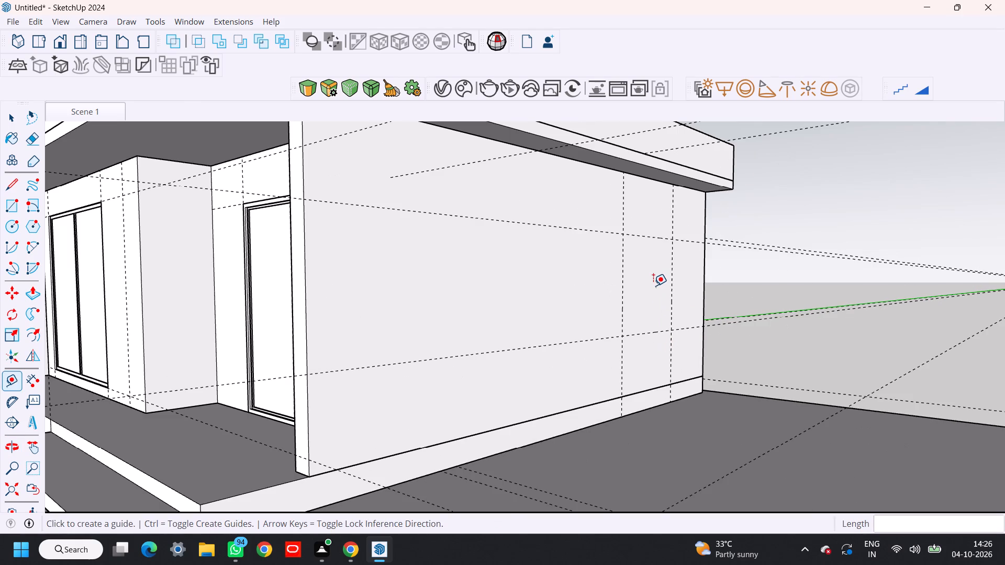
Inside the side wall's group, draw a 5' by 5' rectangle between the four guide intersections.
shift+middle_drag(641, 291, 602, 307)
middle_click(603, 307)
key(space)
double_click(520, 301)
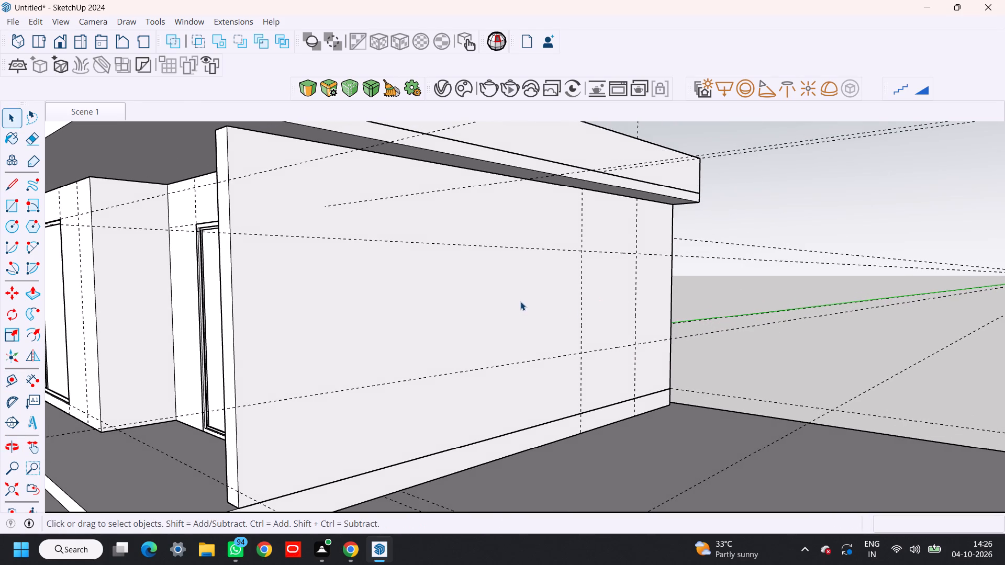
middle_drag(608, 304, 533, 320)
double_click(586, 305)
key(r)
scroll(609, 300, up, 4)
click(666, 230)
click(544, 393)
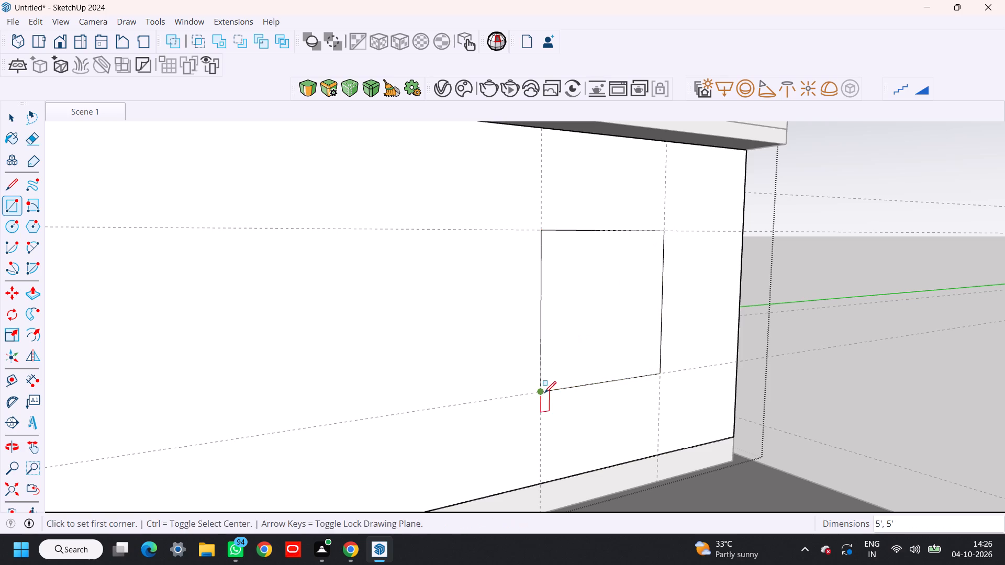
key(space)
click(858, 387)
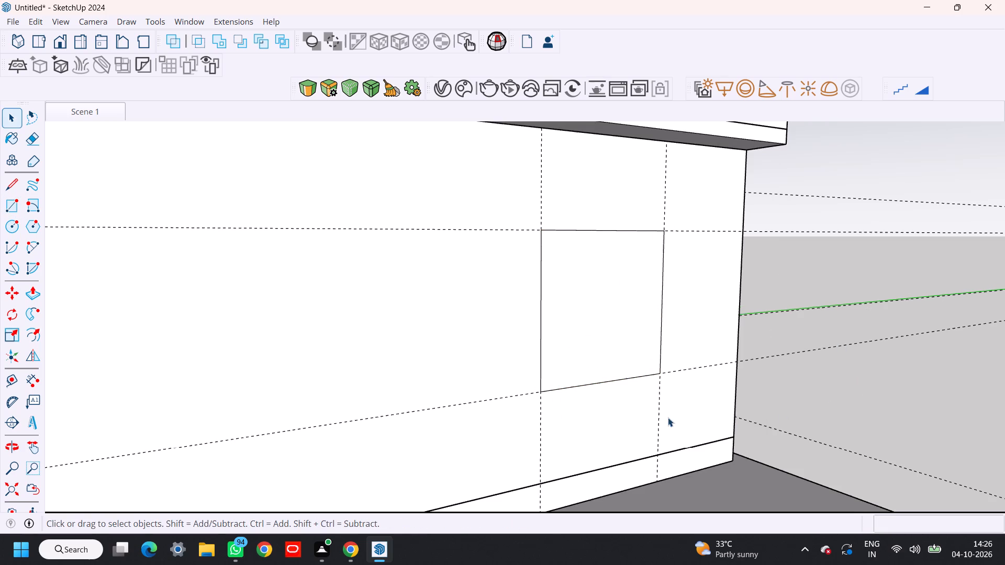
Inside the wall group, push the square face 9" through the wall to cut the window opening.
double_click(466, 354)
double_click(466, 338)
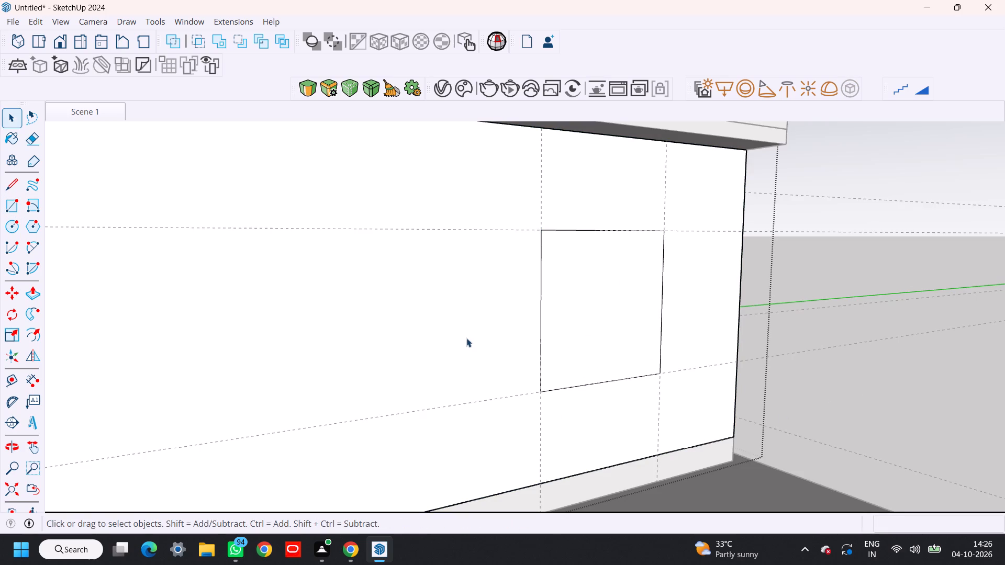
key(p)
click(584, 302)
click(565, 289)
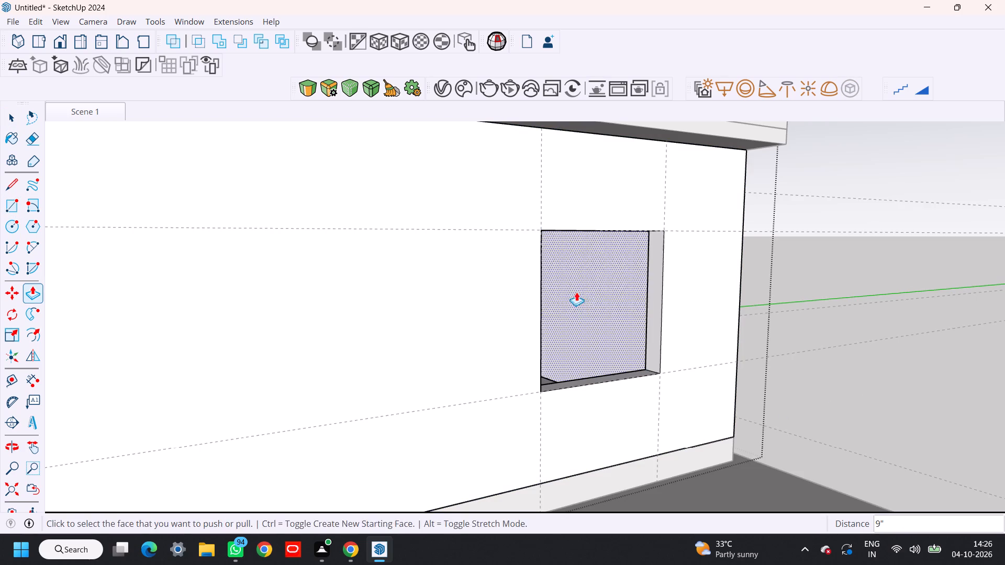
key(space)
double_click(868, 409)
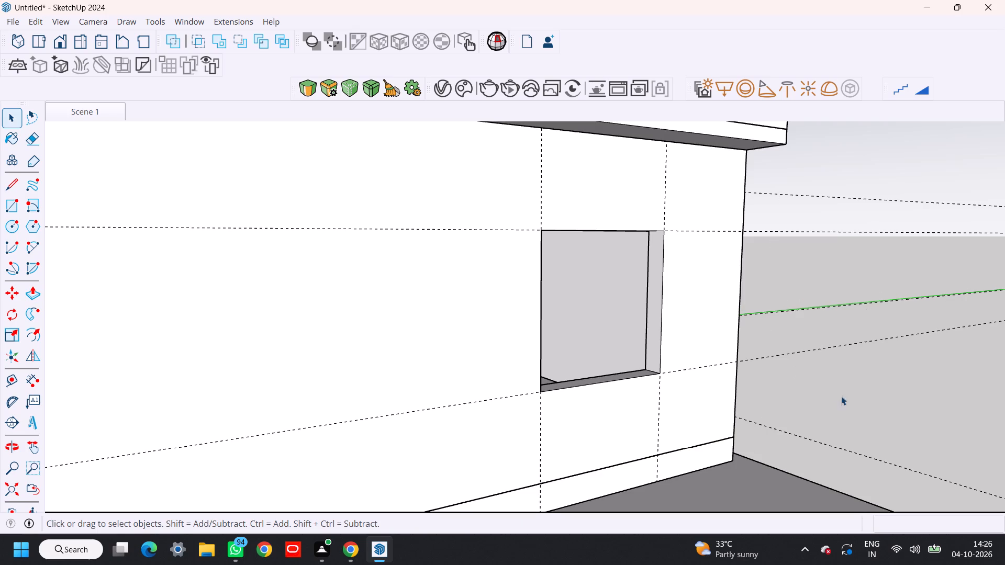
Outside the wall group, draw a 5' by 5' rectangle across the new window opening, corner to corner.
key(r)
scroll(663, 251, up, 4)
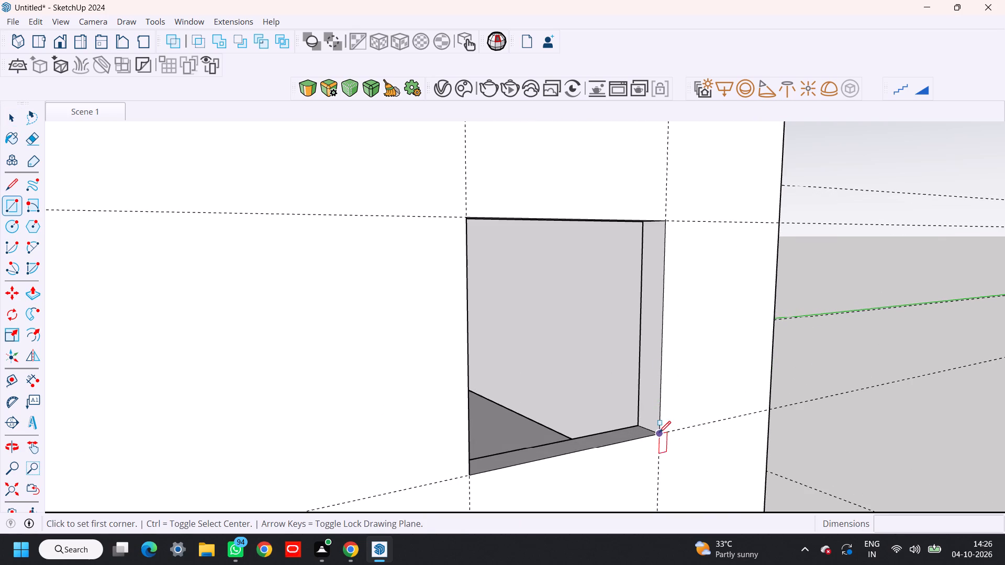
click(659, 433)
click(467, 222)
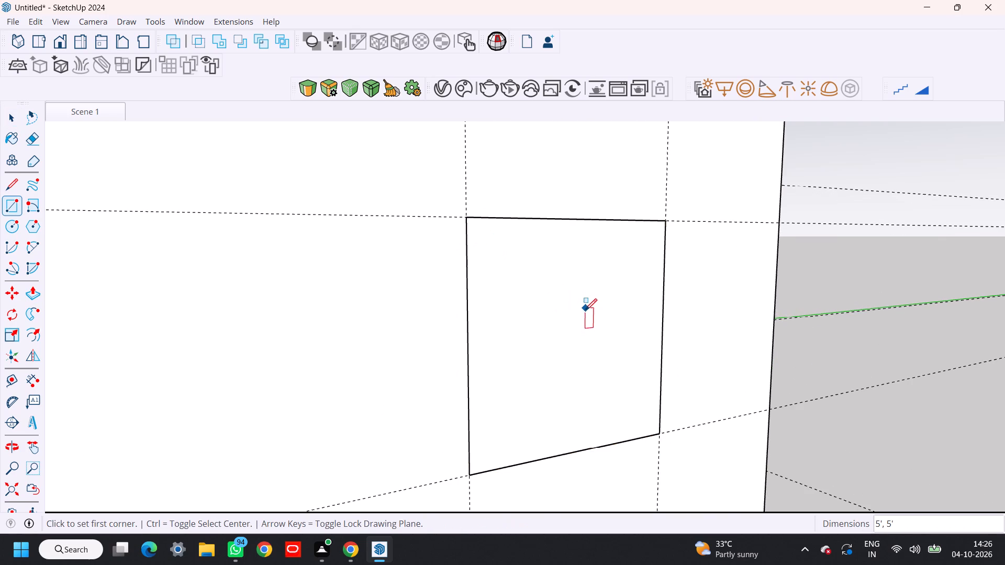
Offset the window rectangle 2" inward and delete the inner face to leave a frame outline.
key(space)
key(f)
scroll(583, 410, up, 2)
click(583, 456)
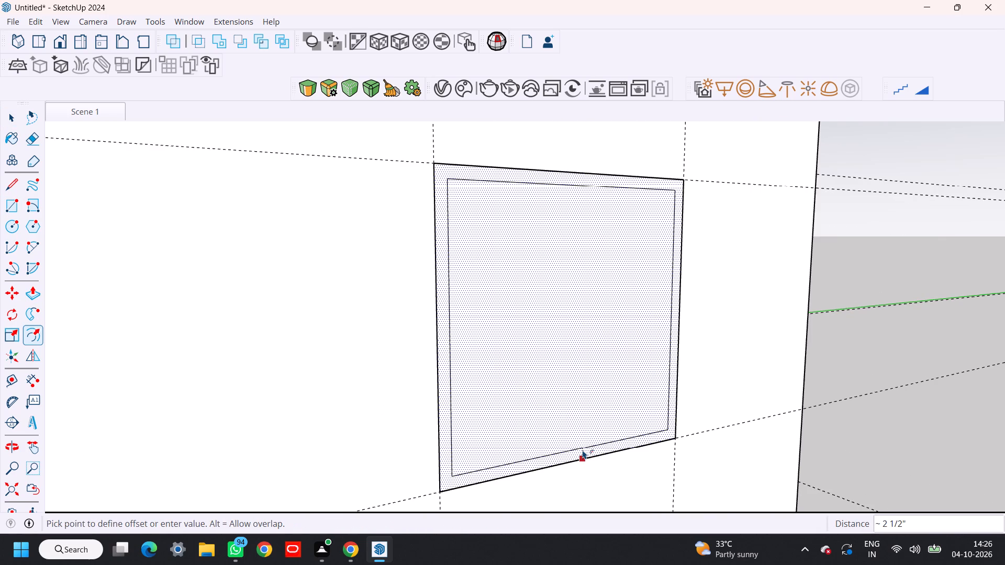
text(2")
key(Return)
key(space)
click(546, 381)
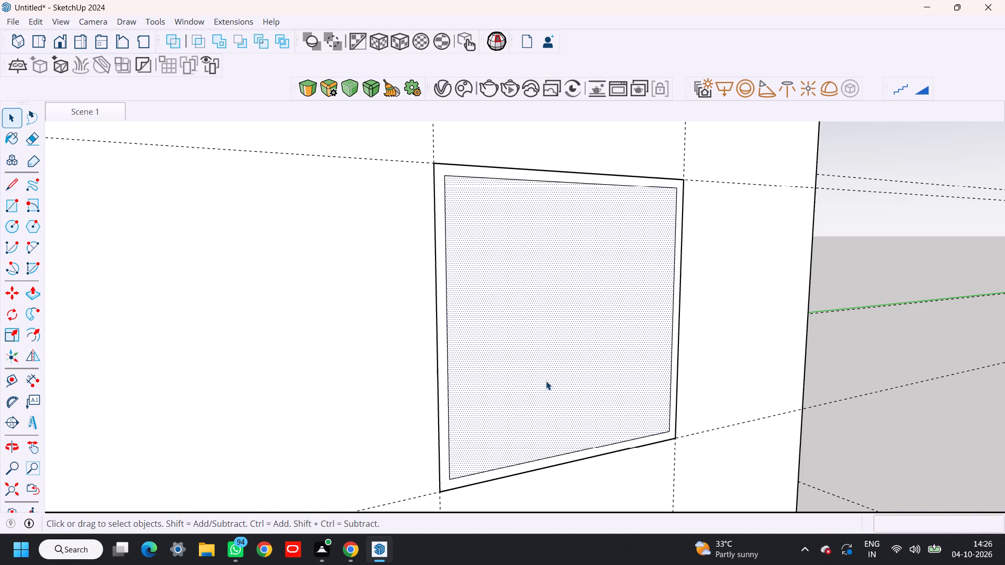
key(Delete)
Extrude the window frame face 3" and make the whole frame a group.
key(p)
scroll(585, 451, up, 4)
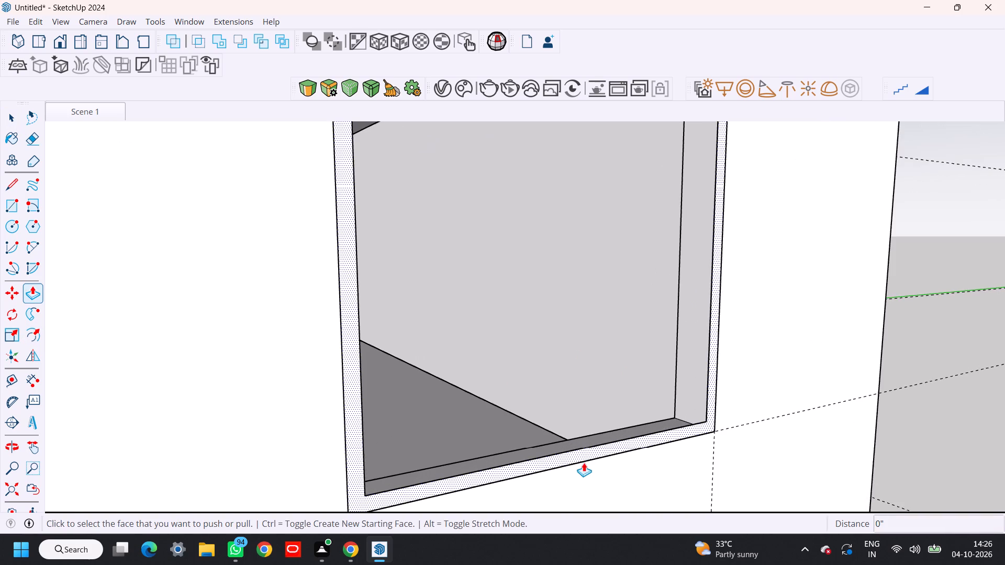
click(582, 456)
text(3")
key(Return)
key(space)
triple_click(578, 449)
triple_click(578, 449)
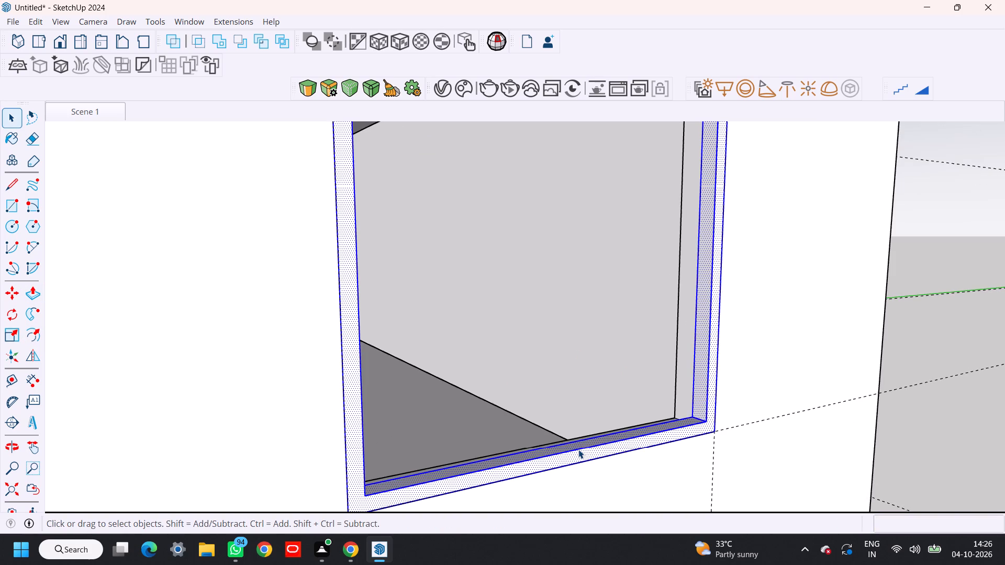
right_click(576, 445)
click(603, 292)
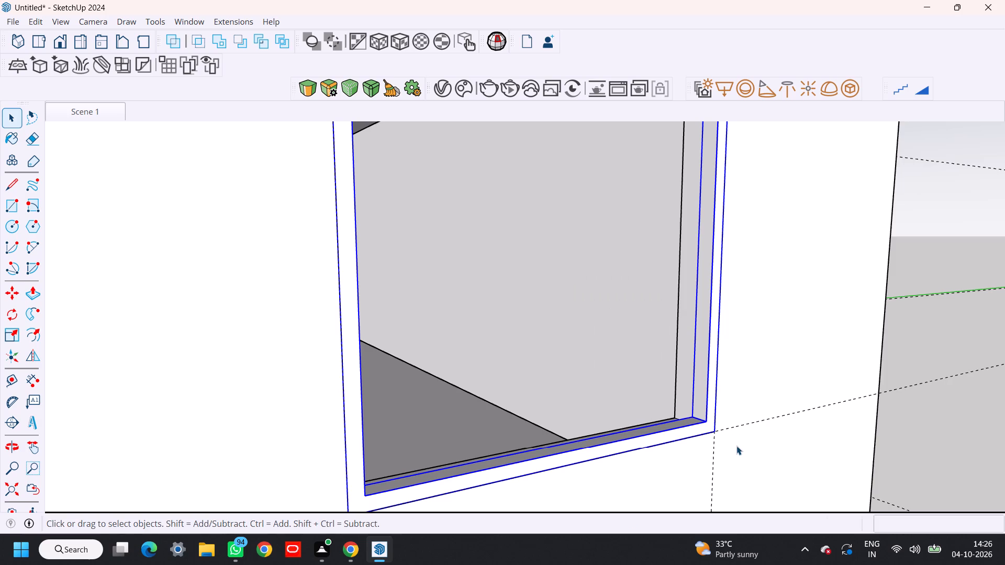
Move the window frame group 2" inward along the red axis, into the wall opening.
key(m)
scroll(737, 445, up, 7)
click(702, 426)
key(Left)
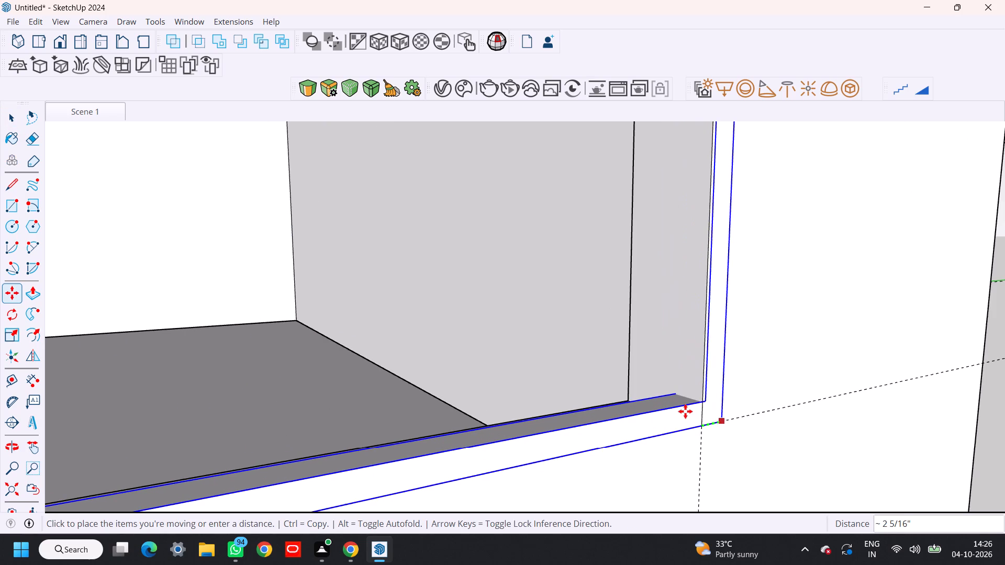
key(Right)
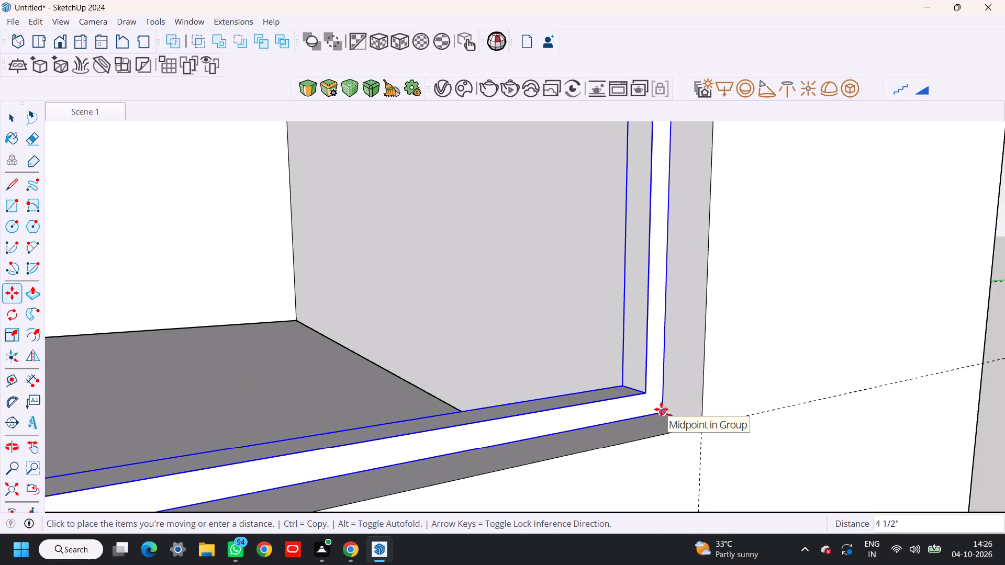
text(2")
key(Return)
key(space)
scroll(661, 409, down, 11)
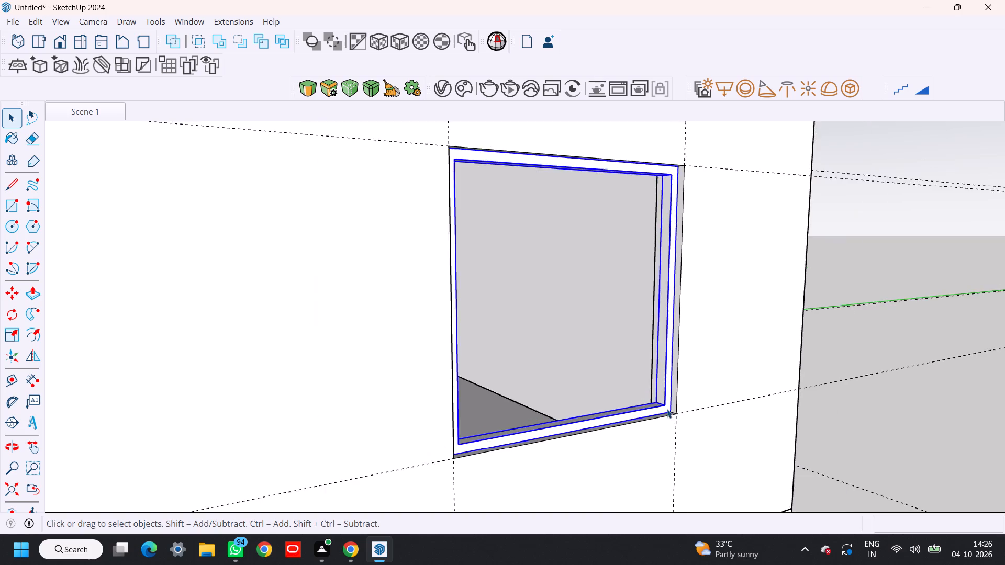
scroll(667, 409, down, 6)
click(849, 419)
Place a vertical guide from the frame's inner front edge to the midpoint of its inner bottom edge.
shift+middle_drag(635, 432, 677, 431)
middle_drag(678, 430, 563, 464)
shift+middle_drag(602, 450, 548, 431)
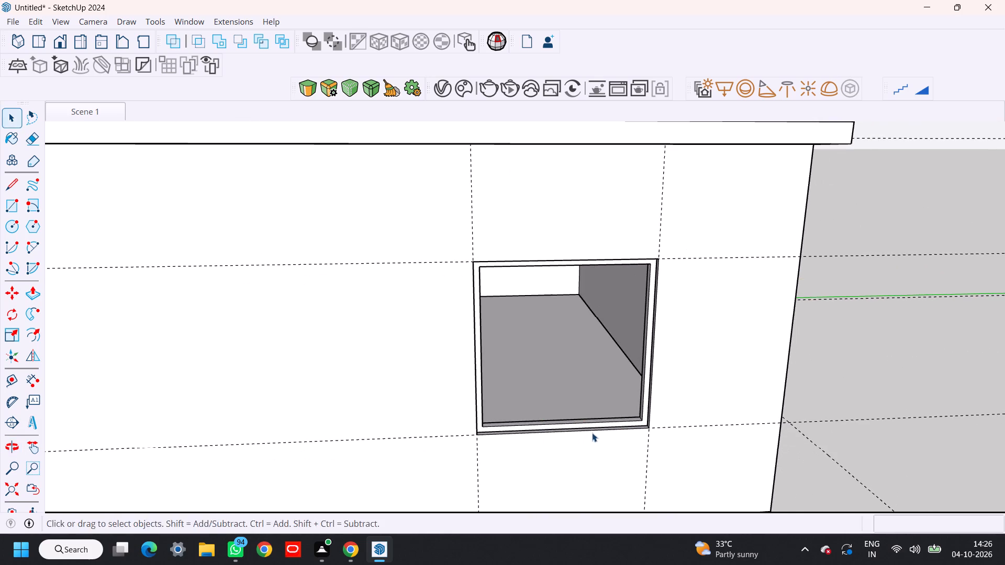
middle_drag(592, 434, 532, 448)
key(t)
scroll(503, 427, up, 9)
scroll(307, 422, up, 2)
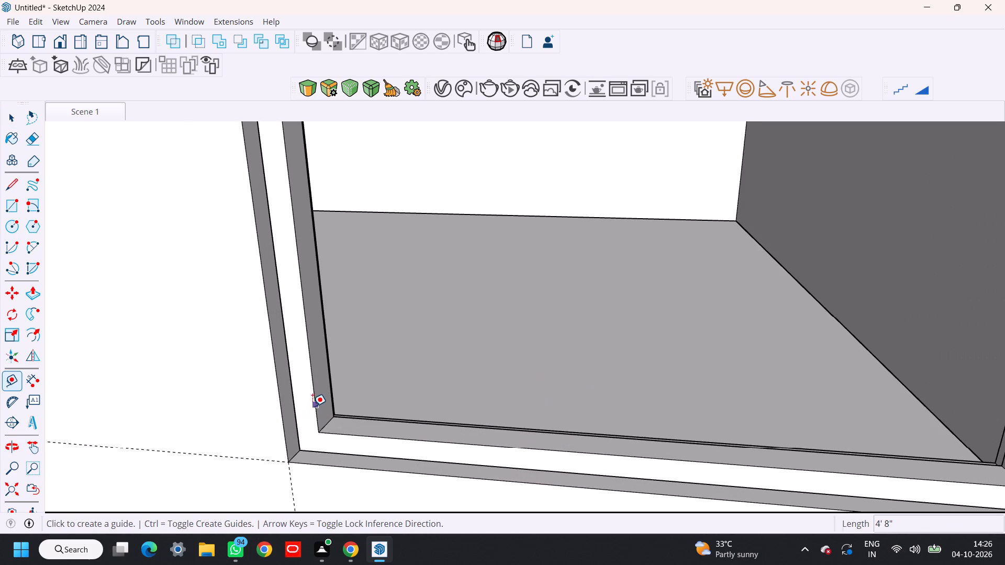
click(315, 404)
shift+scroll(616, 453, up, 1)
shift+middle_drag(616, 453, 515, 424)
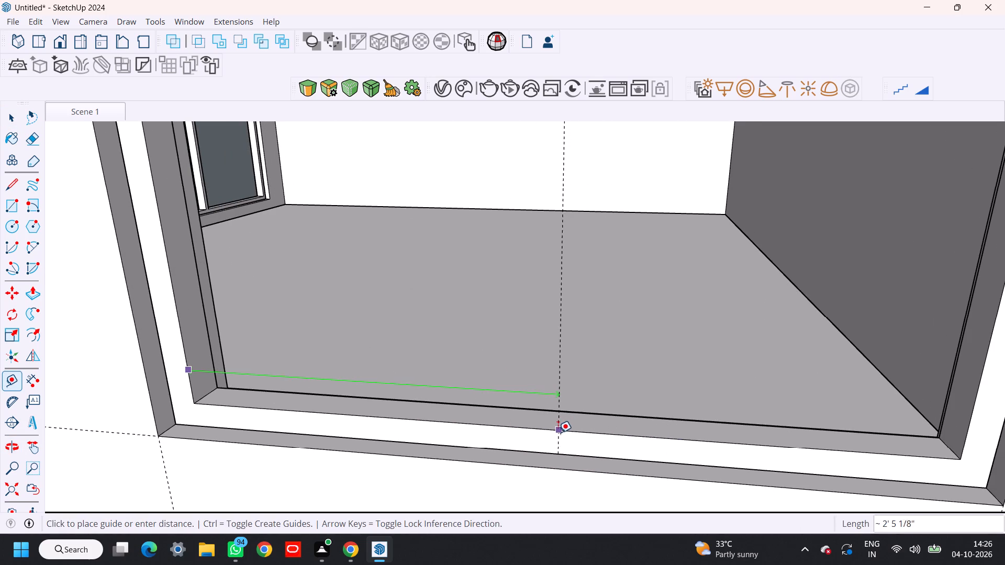
click(541, 429)
Place vertical guides 1" to either side of the centre guide, the second one 2" from the first.
scroll(550, 427, up, 5)
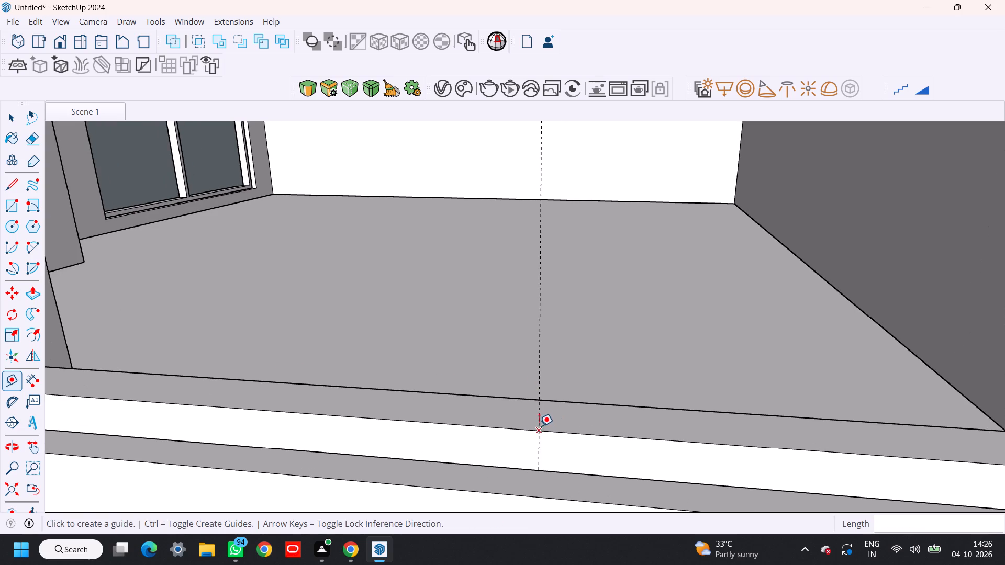
click(538, 421)
text(1")
key(Return)
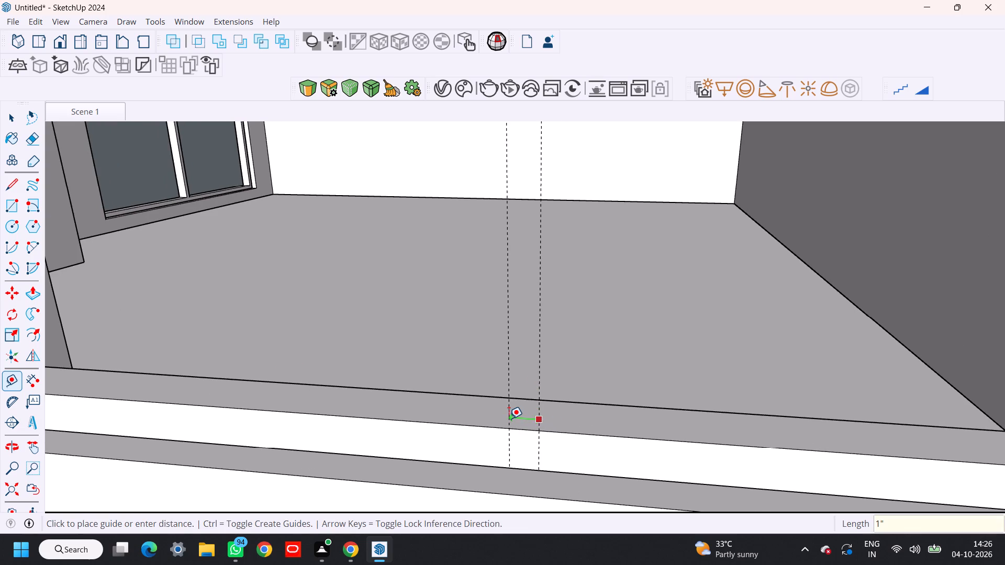
click(517, 414)
text(2")
key(Return)
Draw a 2" by 4' 8" mullion rectangle between the outer two guides, from the frame's inner bottom edge to its inner top edge.
key(space)
key(r)
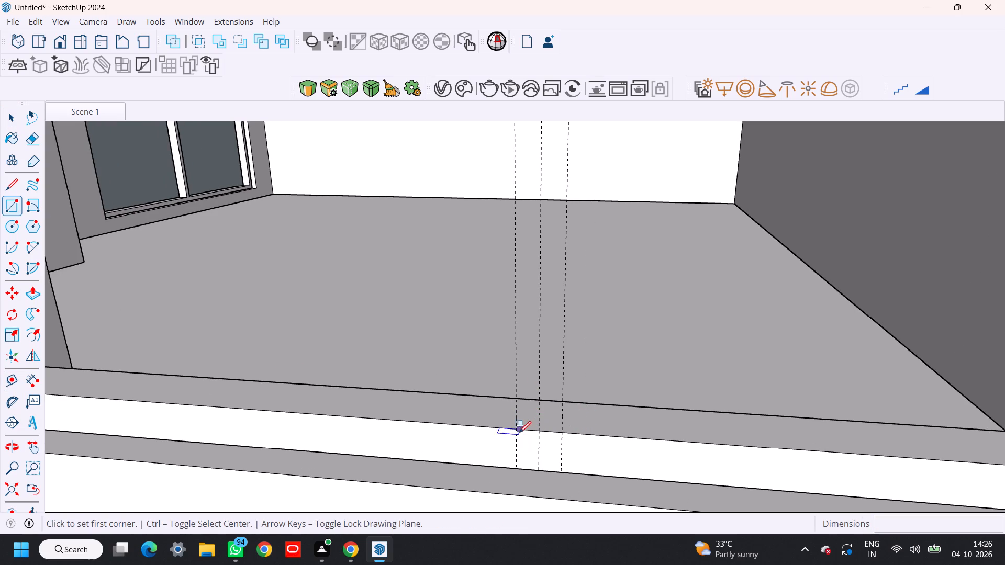
click(519, 430)
scroll(521, 366, down, 12)
shift+middle_drag(539, 327, 541, 393)
scroll(543, 362, up, 5)
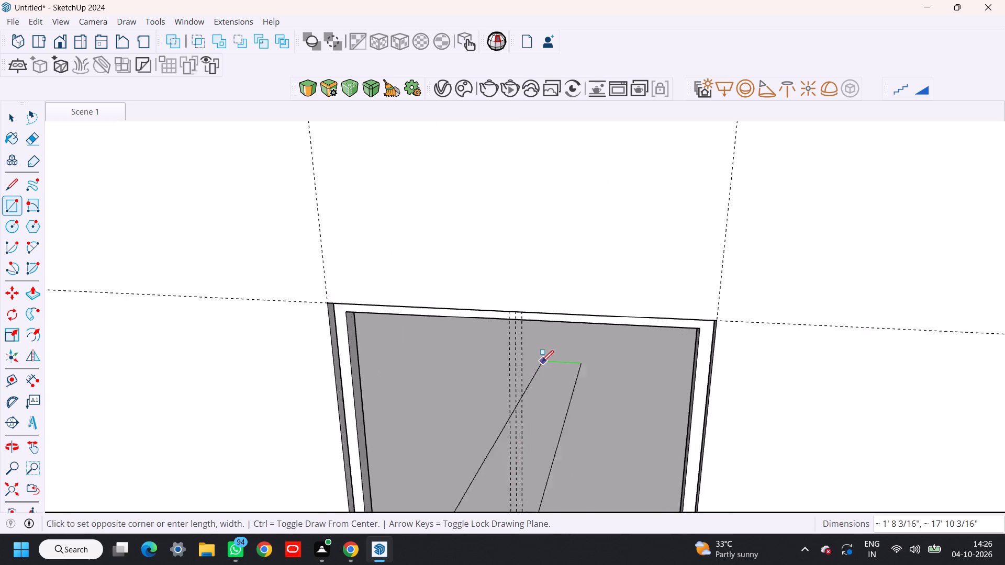
scroll(542, 362, up, 3)
scroll(526, 337, down, 3)
click(495, 268)
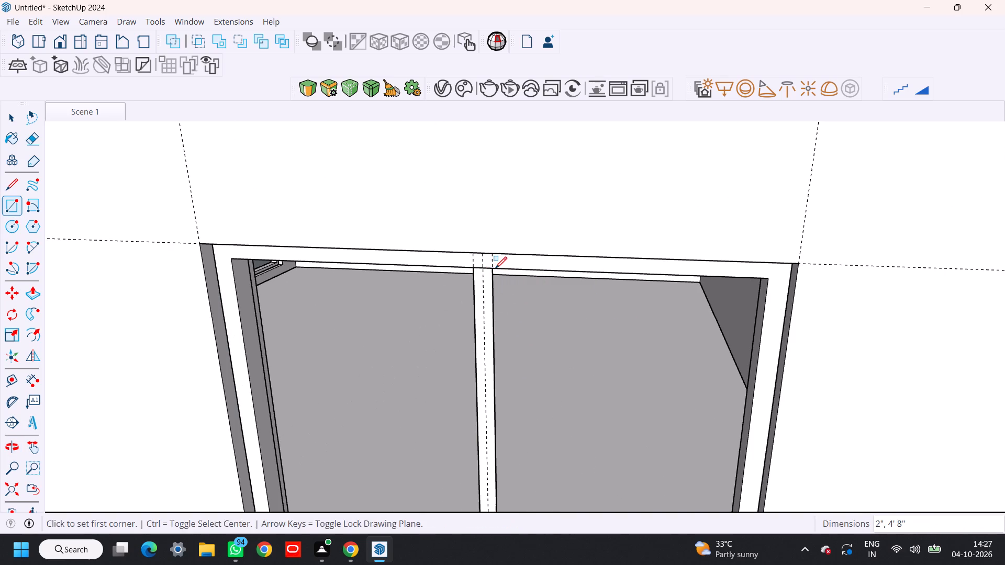
Extrude the mullion face back to the depth of the window frame.
key(space)
key(p)
click(487, 312)
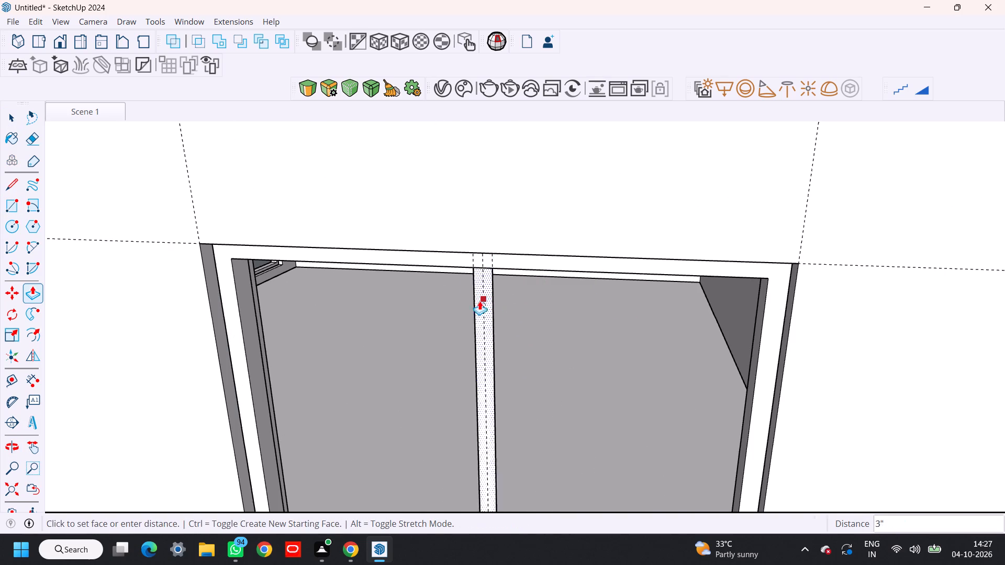
click(254, 290)
Cut the extruded window mullion and paste it in place inside the window frame group.
middle_drag(500, 370, 682, 351)
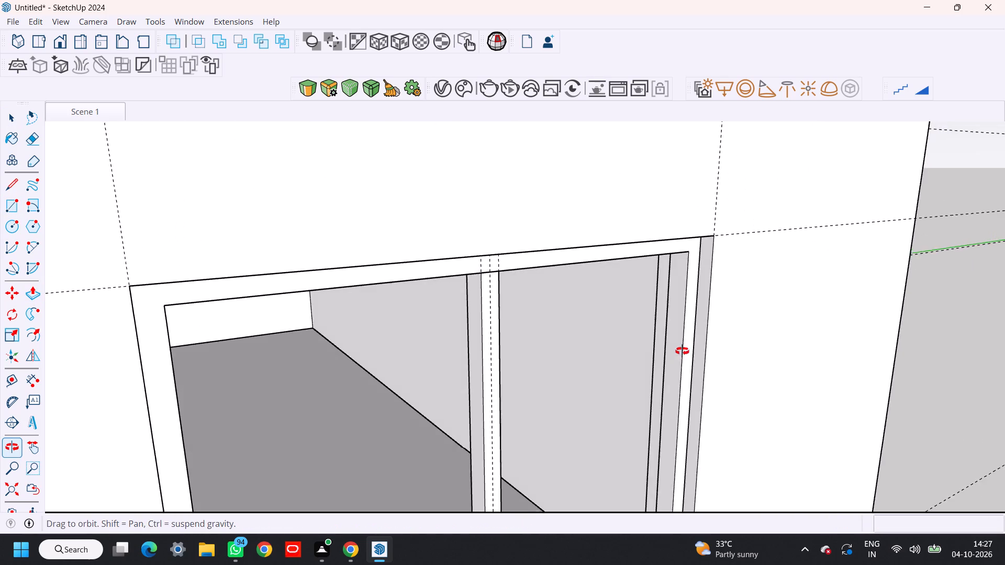
middle_drag(682, 351, 652, 361)
key(space)
scroll(499, 289, up, 4)
scroll(465, 274, down, 3)
shift+middle_drag(465, 276, 477, 304)
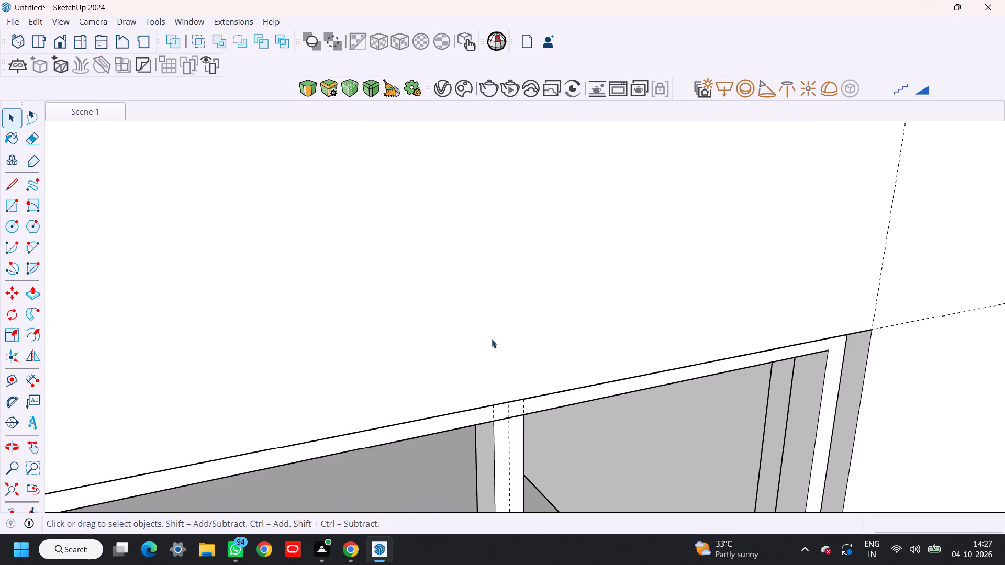
middle_drag(538, 394, 521, 302)
shift+middle_drag(524, 399, 528, 379)
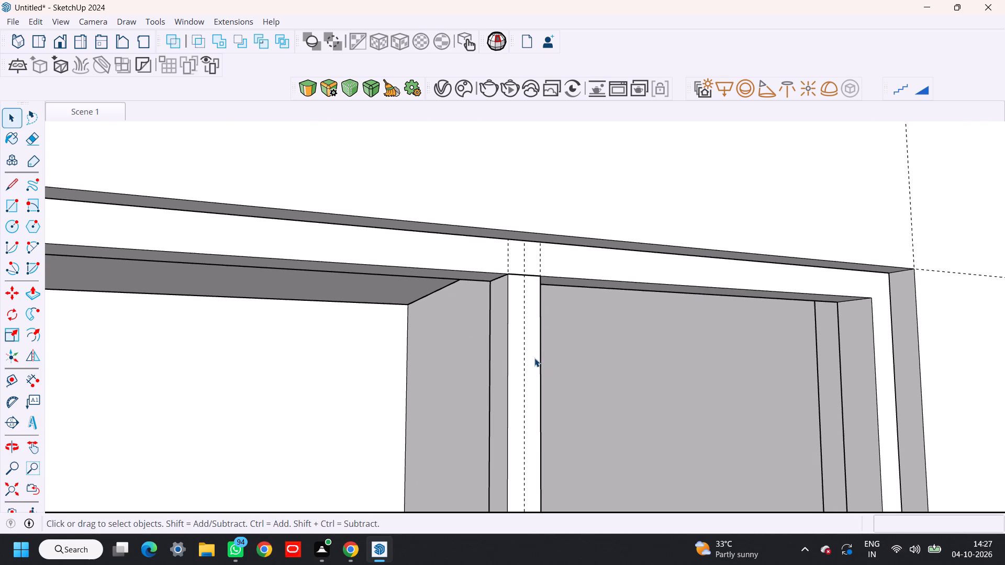
triple_click(534, 336)
click(534, 336)
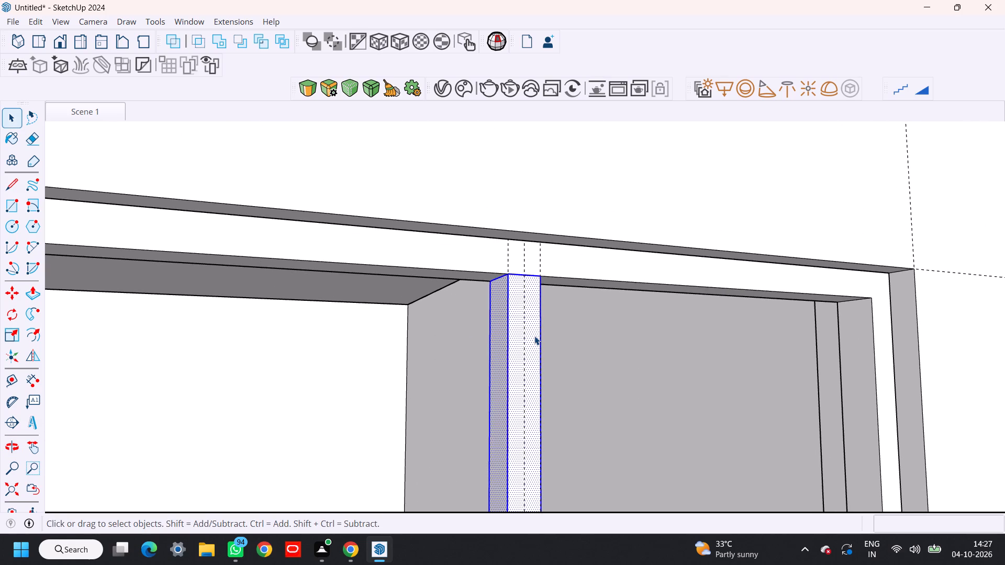
triple_click(534, 336)
right_click(534, 336)
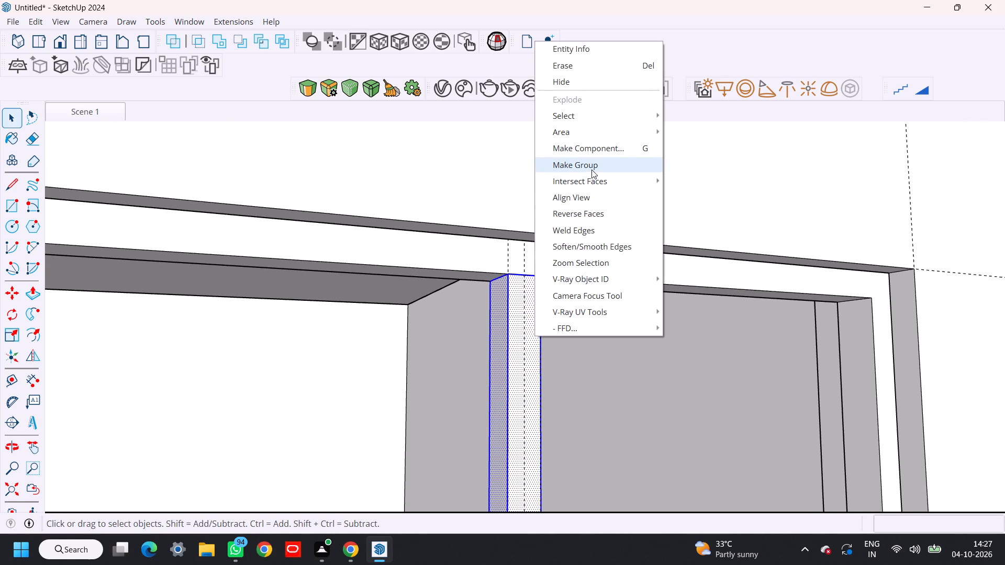
key(ctrl+x)
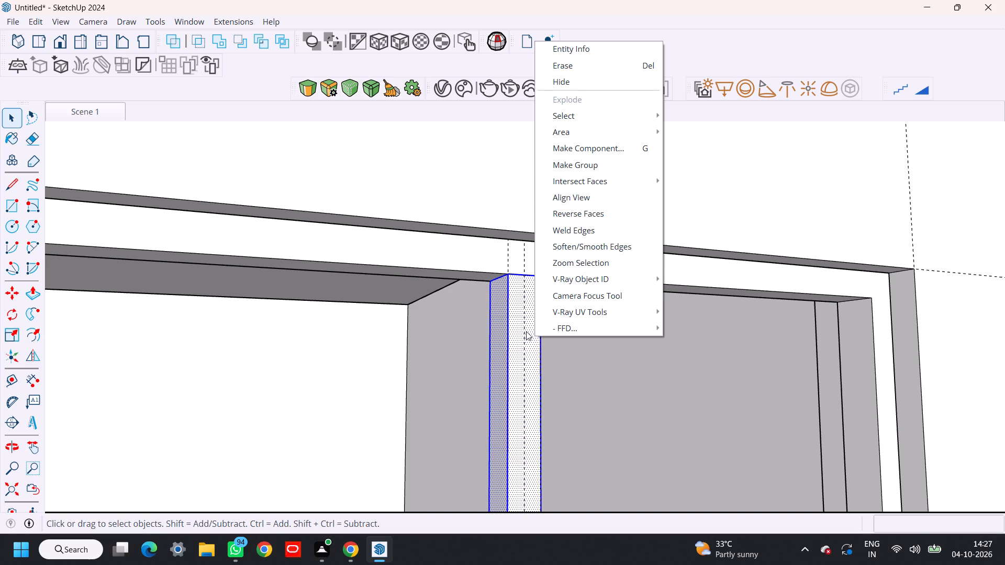
triple_click(507, 291)
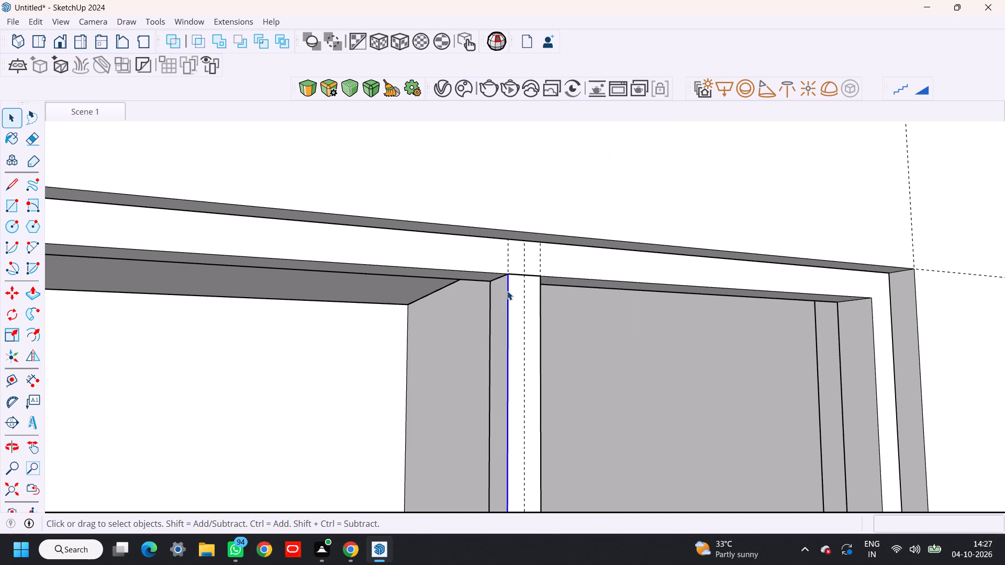
double_click(507, 291)
key(ctrl+x)
double_click(496, 258)
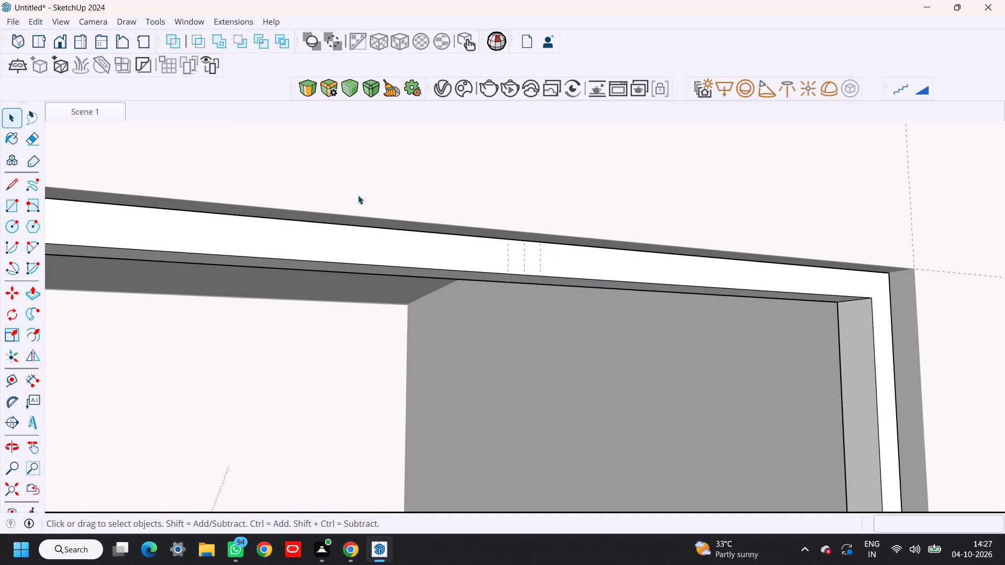
click(35, 19)
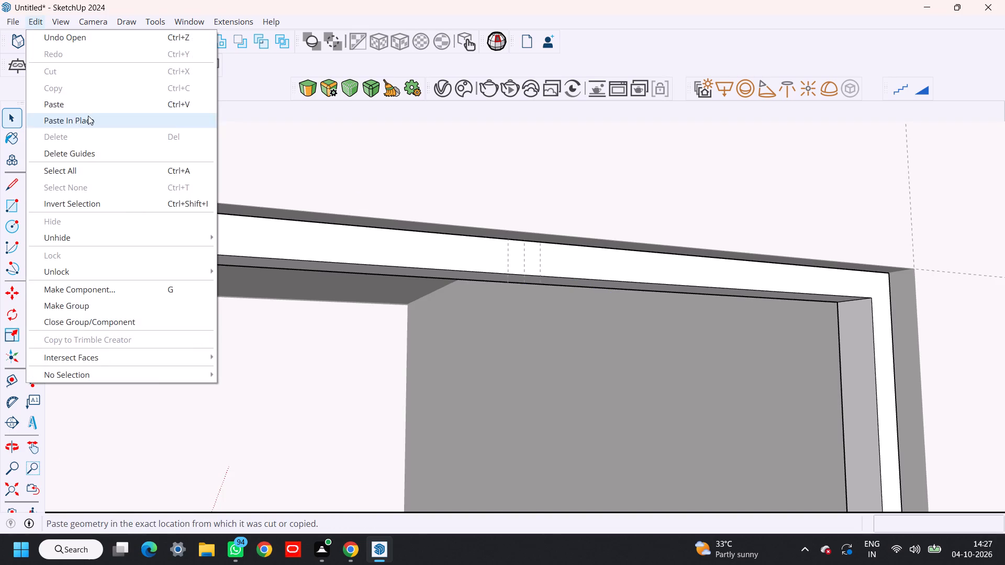
click(88, 116)
Erase the seam lines where the mullion meets the frame's top and bottom rails, and close the frame group.
key(e)
scroll(548, 319, up, 4)
scroll(518, 292, down, 3)
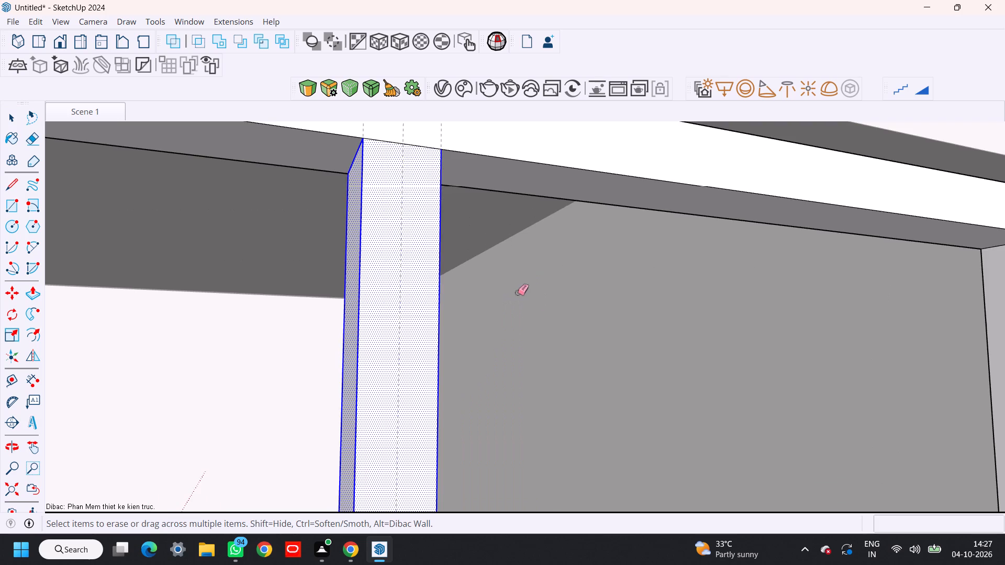
key(Escape)
click(414, 144)
scroll(417, 217, down, 3)
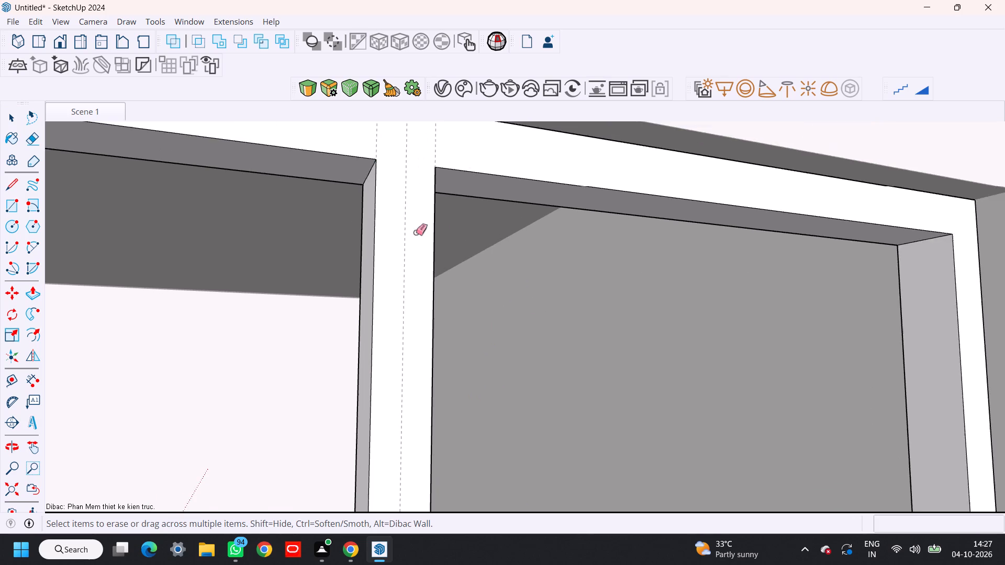
scroll(416, 232, down, 16)
shift+middle_drag(448, 322, 447, 216)
scroll(406, 223, up, 6)
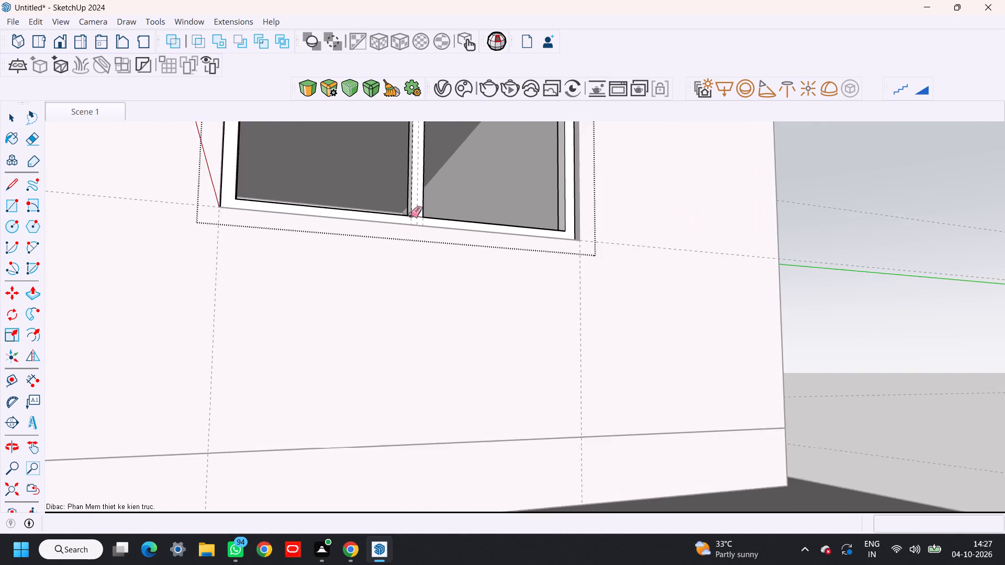
scroll(410, 214, up, 14)
drag(431, 219, 431, 231)
scroll(435, 233, down, 12)
key(space)
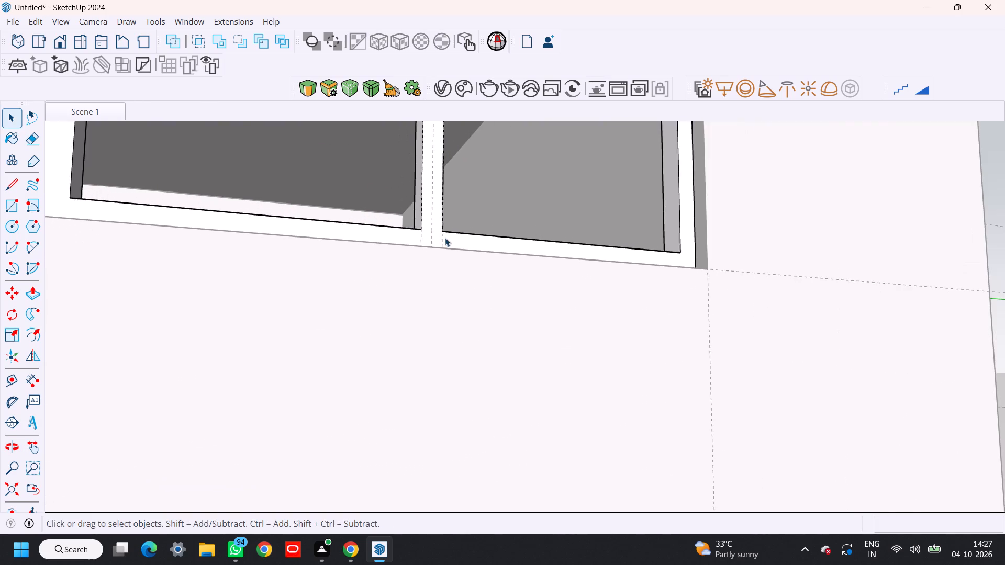
scroll(437, 235, up, 1)
scroll(437, 235, down, 2)
shift+middle_drag(464, 237, 457, 299)
scroll(462, 298, down, 5)
middle_drag(484, 301, 484, 345)
double_click(835, 265)
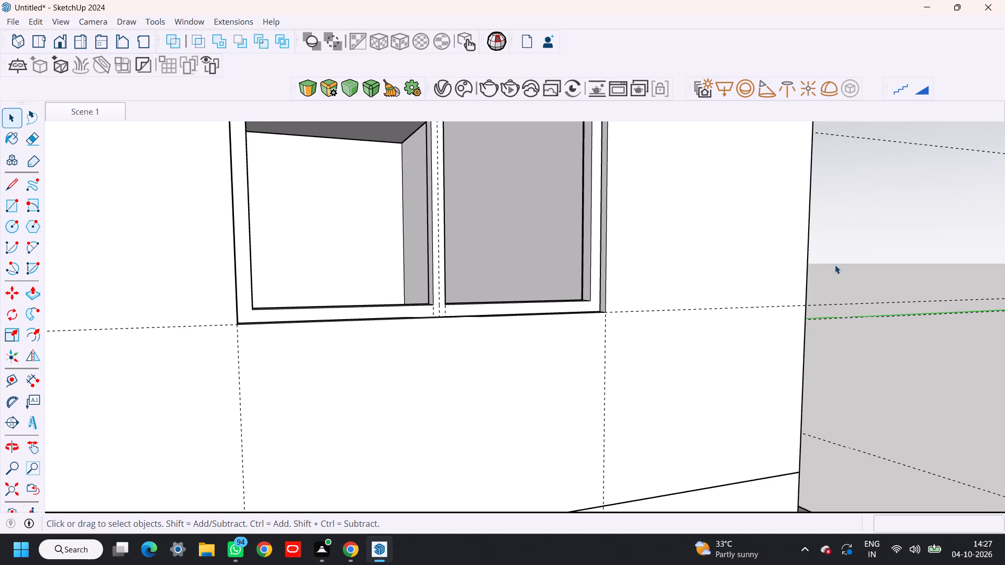
Draw a pane rectangle across the window opening nearer the wall's rear corner, between its opposite inner corners.
scroll(695, 256, down, 4)
shift+middle_drag(695, 256, 720, 313)
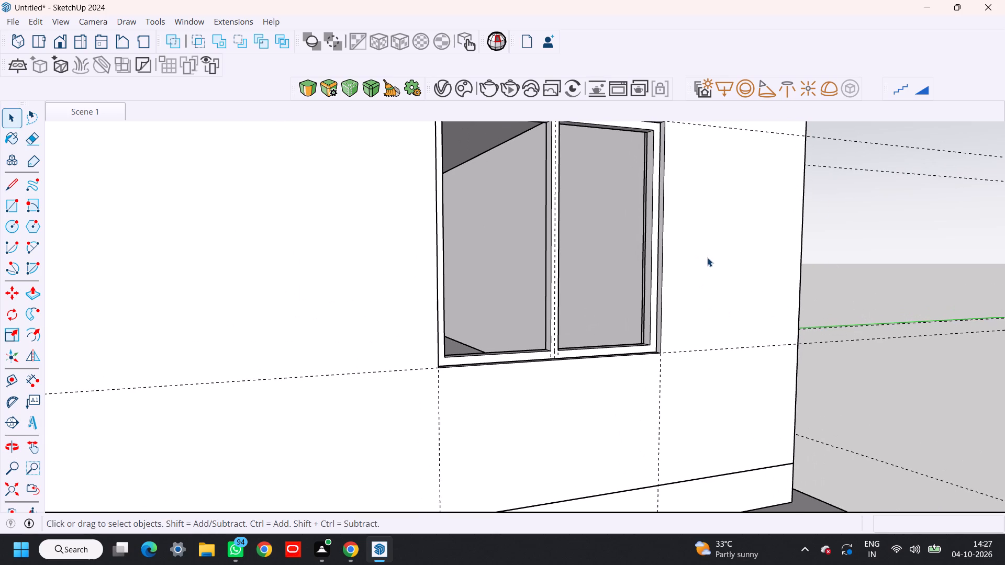
shift+middle_drag(712, 263, 717, 299)
middle_drag(734, 308, 771, 306)
scroll(784, 312, down, 4)
shift+middle_drag(785, 313, 768, 313)
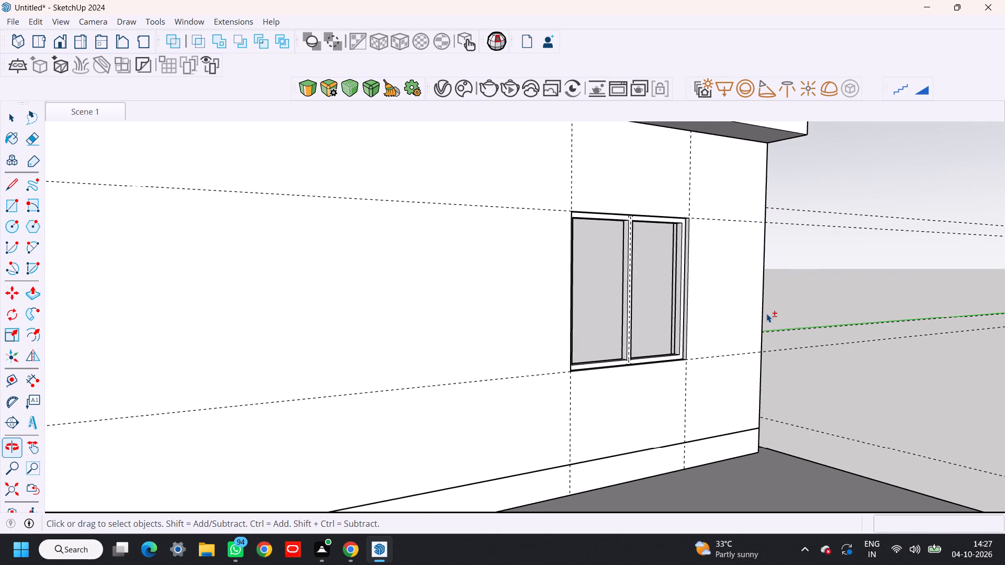
scroll(764, 317, down, 3)
shift+middle_drag(750, 330, 740, 330)
middle_drag(748, 330, 830, 320)
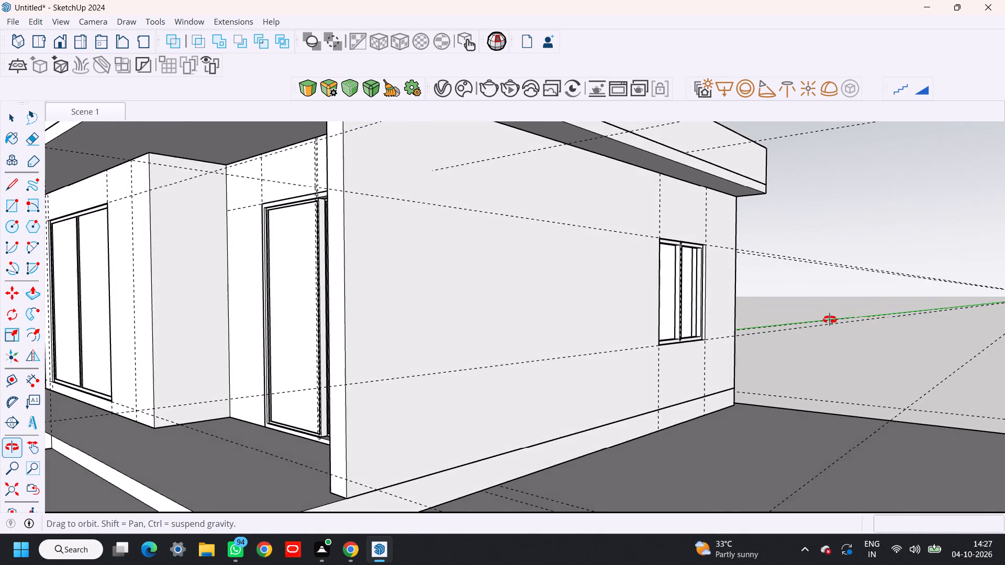
middle_drag(830, 320, 691, 346)
scroll(673, 362, up, 8)
shift+middle_drag(671, 360, 595, 387)
key(r)
scroll(565, 373, up, 5)
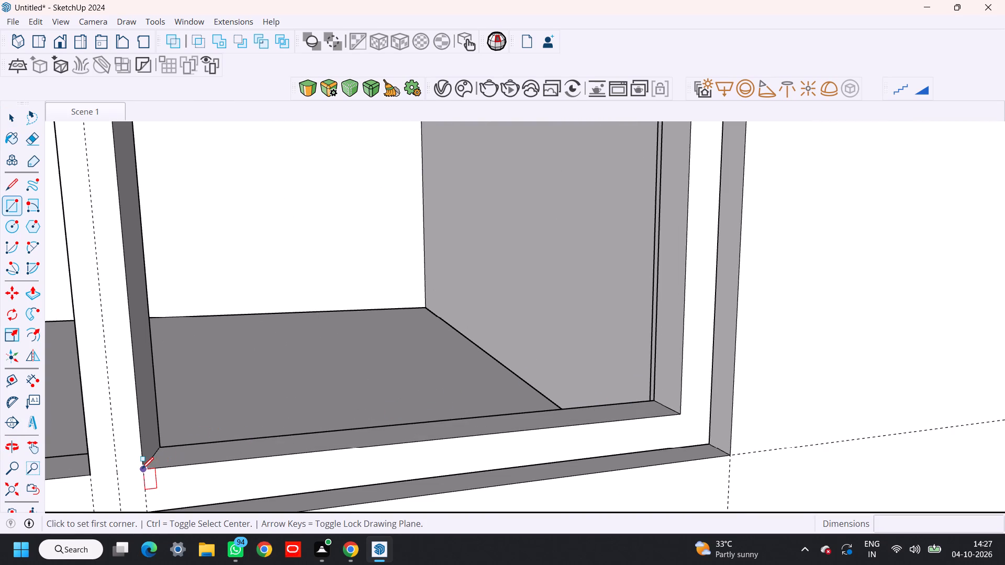
click(142, 469)
scroll(281, 354, down, 11)
shift+middle_drag(376, 312, 440, 358)
scroll(414, 340, up, 4)
scroll(413, 293, up, 4)
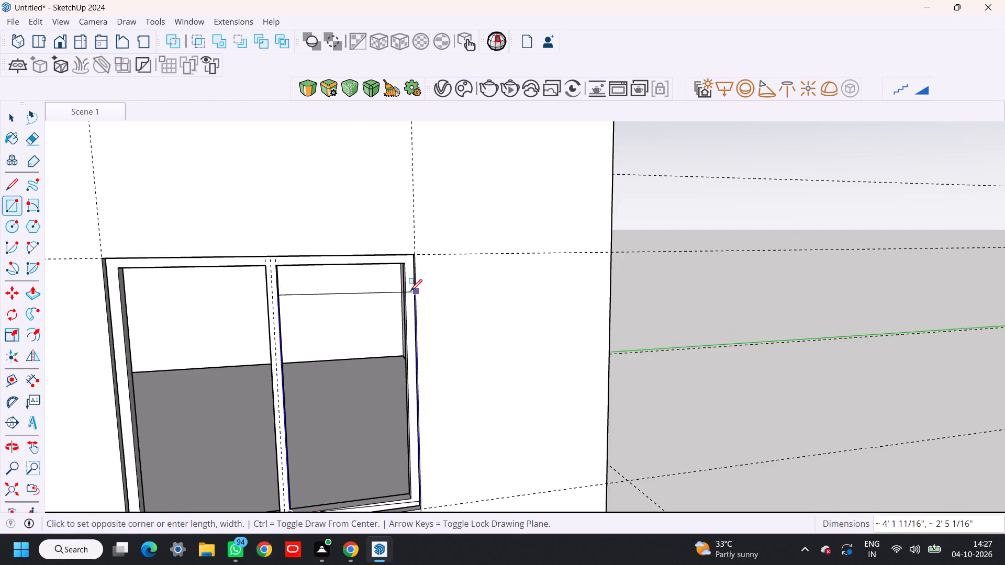
scroll(410, 291, up, 5)
scroll(401, 281, down, 3)
click(409, 243)
scroll(406, 255, down, 4)
shift+middle_drag(406, 271, 582, 162)
Make the new pane face and its edges a group.
key(space)
double_click(510, 340)
shift+middle_drag(510, 341, 539, 304)
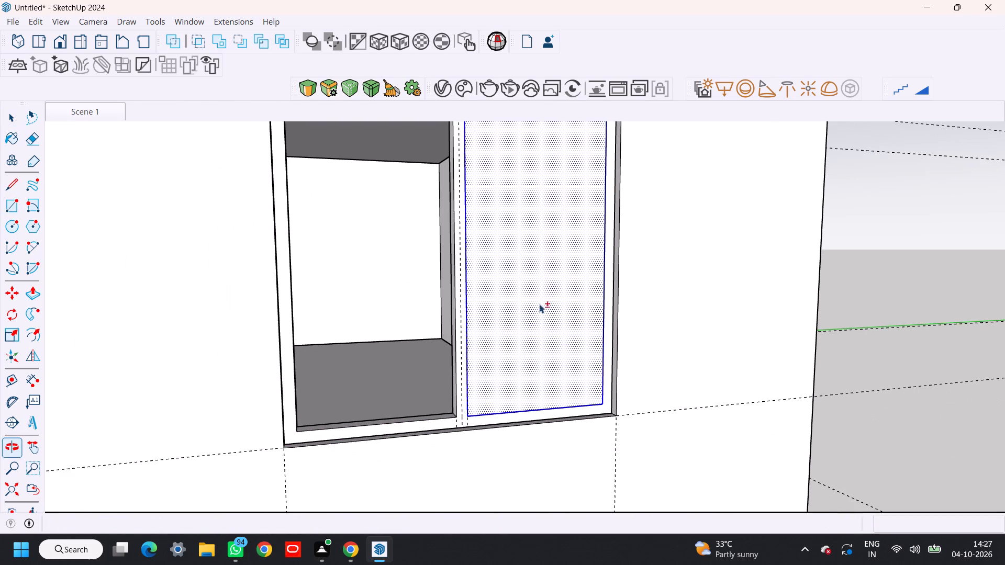
right_click(537, 293)
click(590, 137)
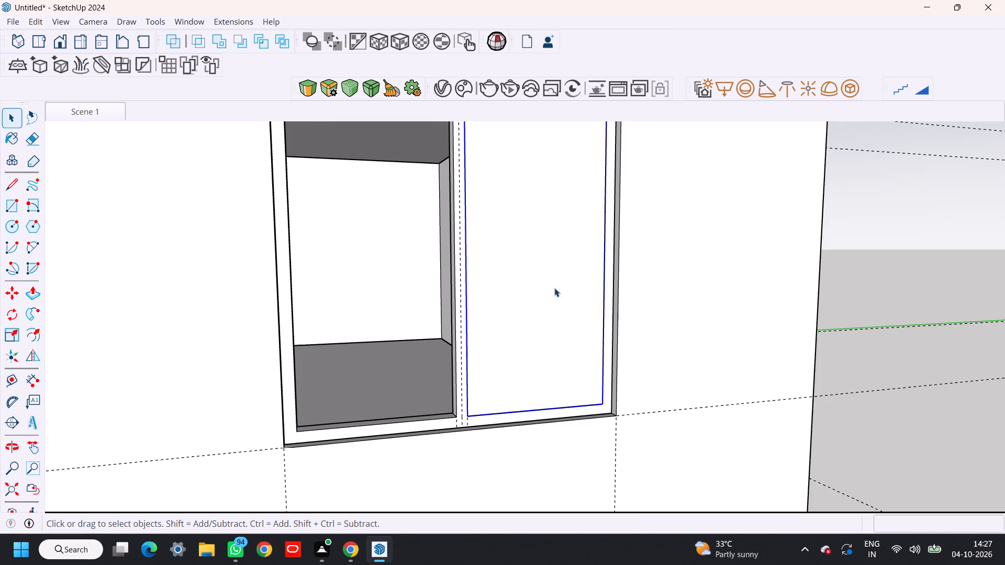
Move the pane group 1 1/2" back to the midpoint of the window frame's depth.
key(m)
scroll(583, 395, up, 14)
click(600, 390)
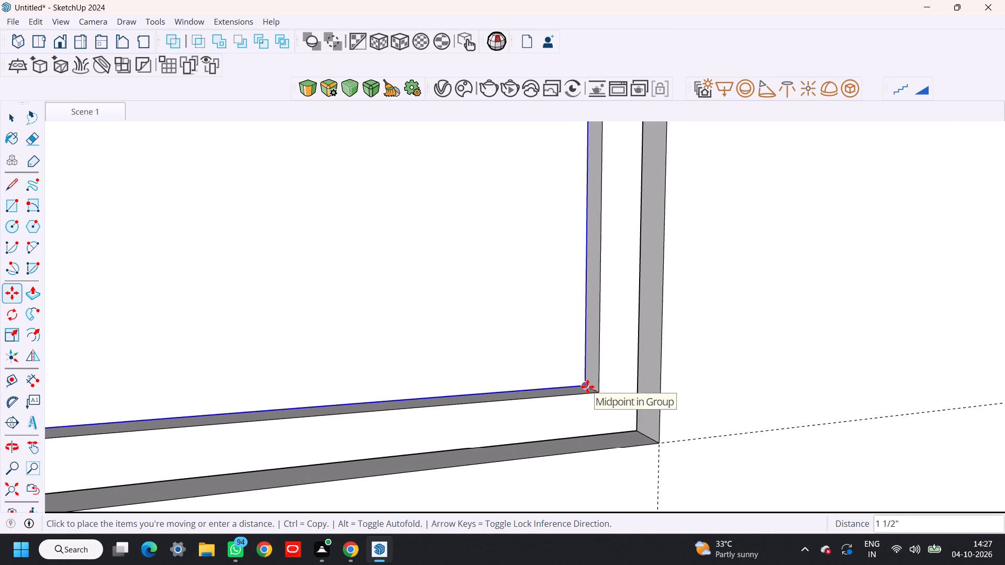
click(587, 387)
Copy the pane group into the other window opening, aligning it with the inner bottom corner at the mullion.
scroll(594, 381, down, 9)
scroll(593, 385, up, 8)
click(601, 387)
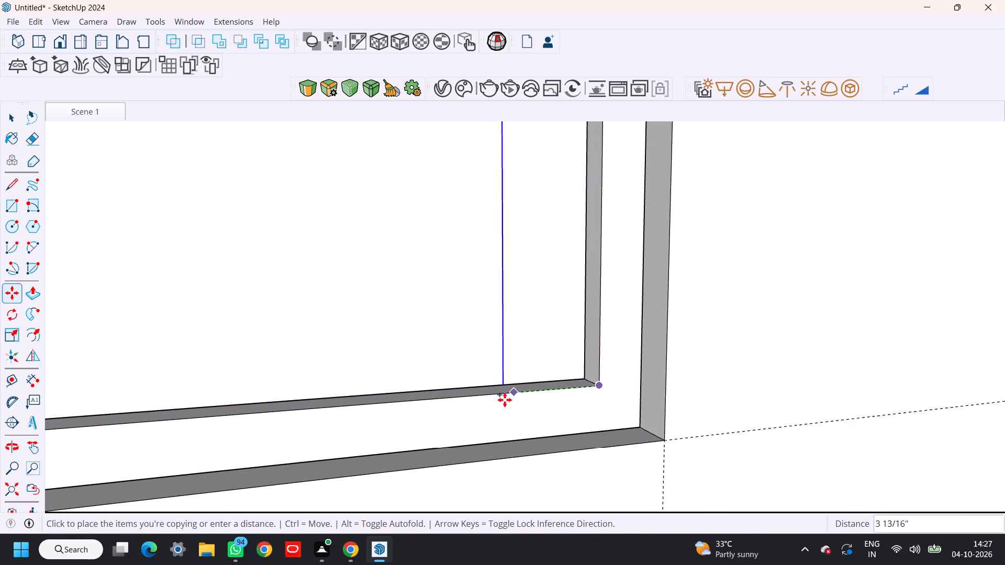
scroll(499, 405, down, 17)
shift+middle_drag(455, 403, 761, 398)
scroll(675, 410, up, 10)
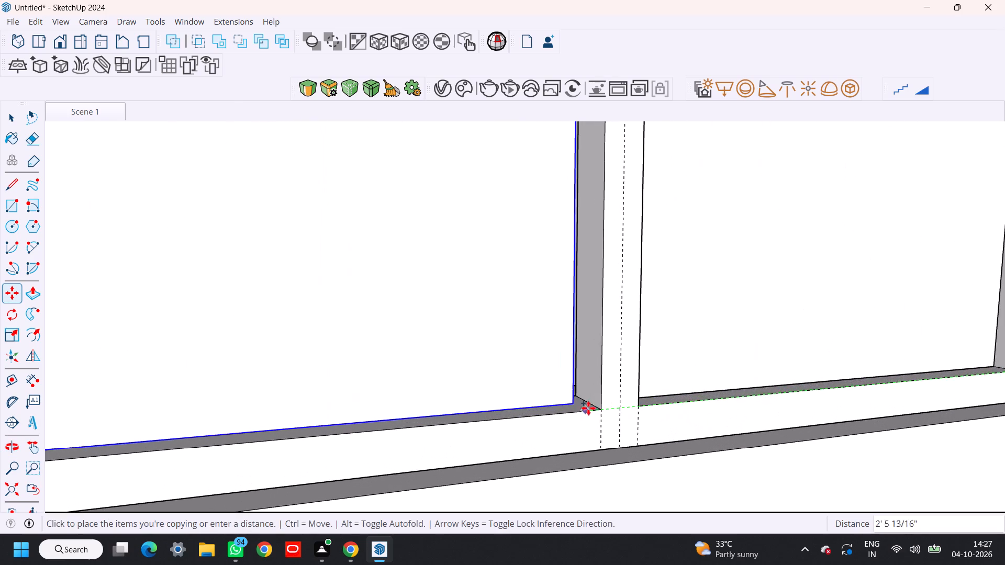
click(599, 408)
scroll(614, 408, down, 20)
scroll(614, 408, down, 5)
key(space)
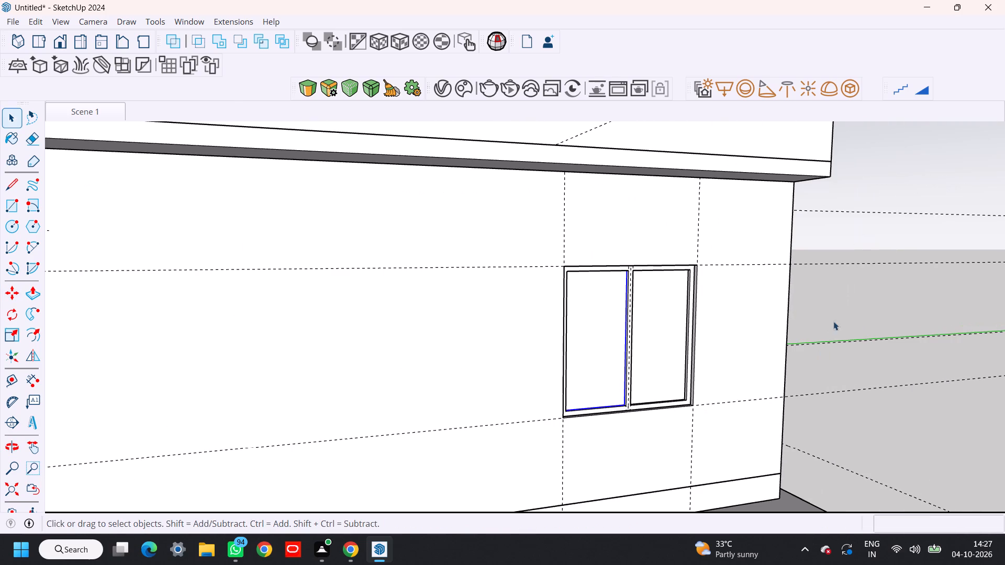
click(839, 310)
Examine the house exterior from the front corner, checking the doors, side window, roof and surrounding ground.
middle_drag(728, 365, 848, 356)
scroll(827, 365, down, 5)
shift+middle_drag(800, 375, 806, 379)
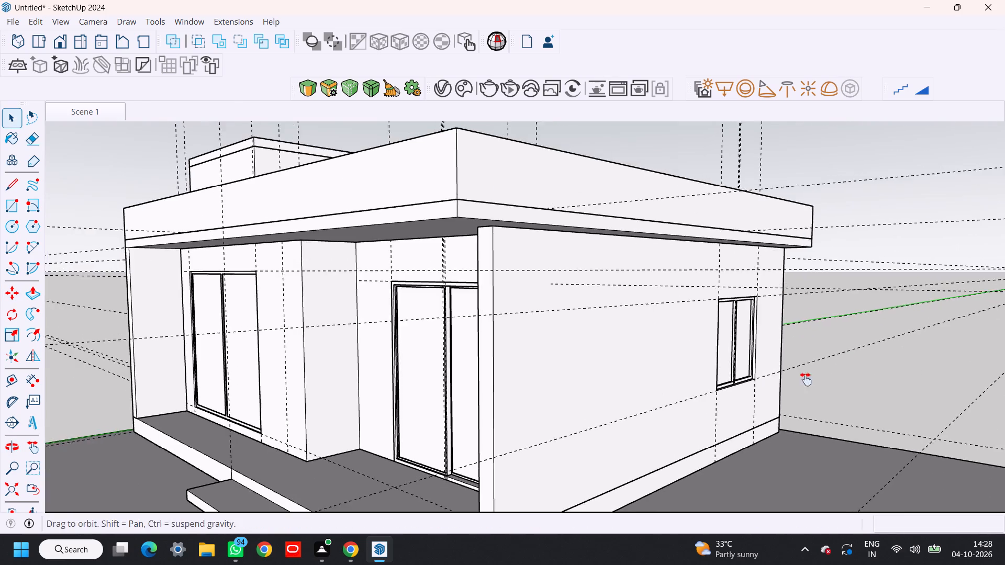
shift+middle_drag(806, 379, 825, 387)
shift+middle_drag(746, 394, 752, 377)
shift+middle_drag(661, 406, 668, 345)
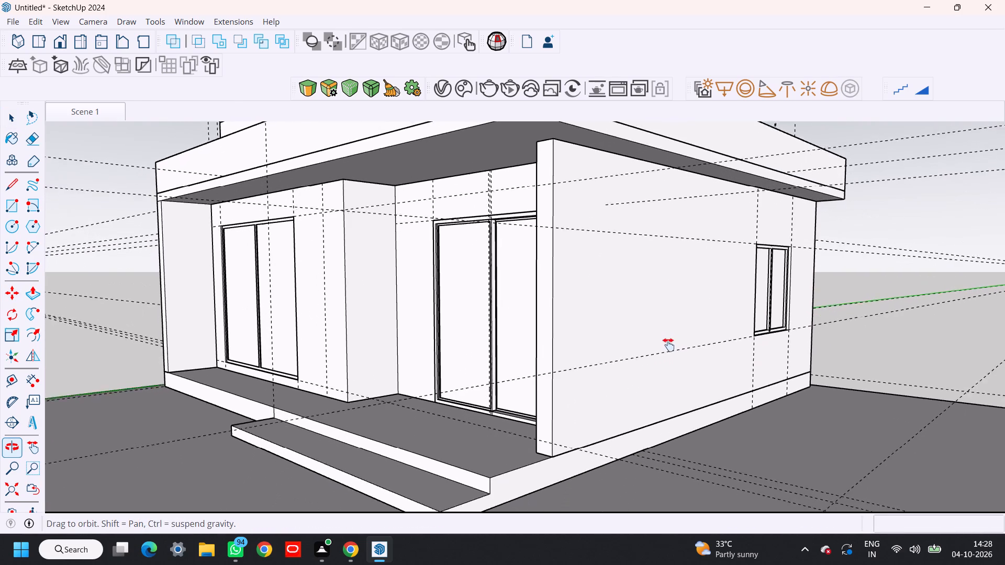
shift+middle_drag(668, 345, 657, 307)
shift+middle_drag(687, 377, 696, 398)
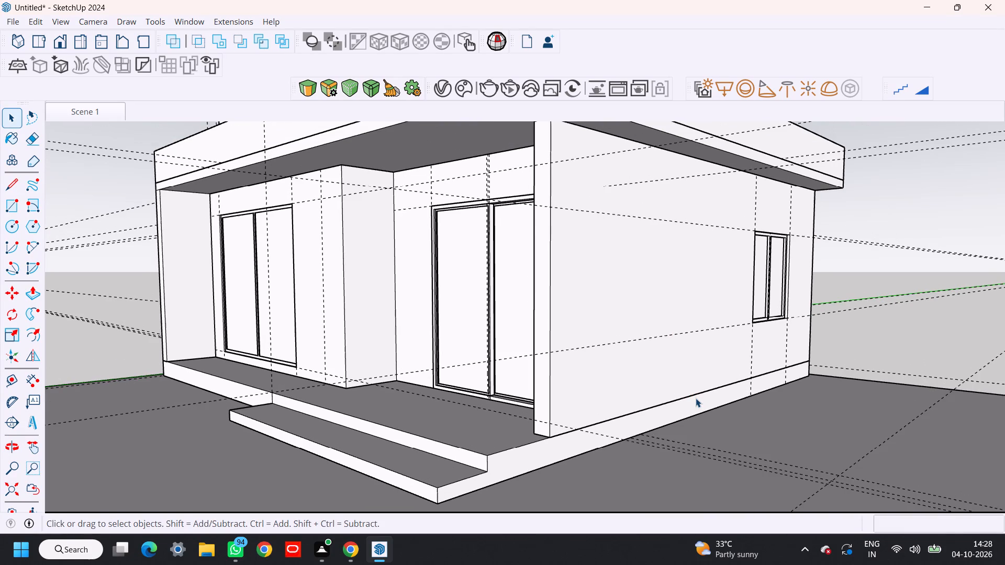
scroll(696, 398, down, 2)
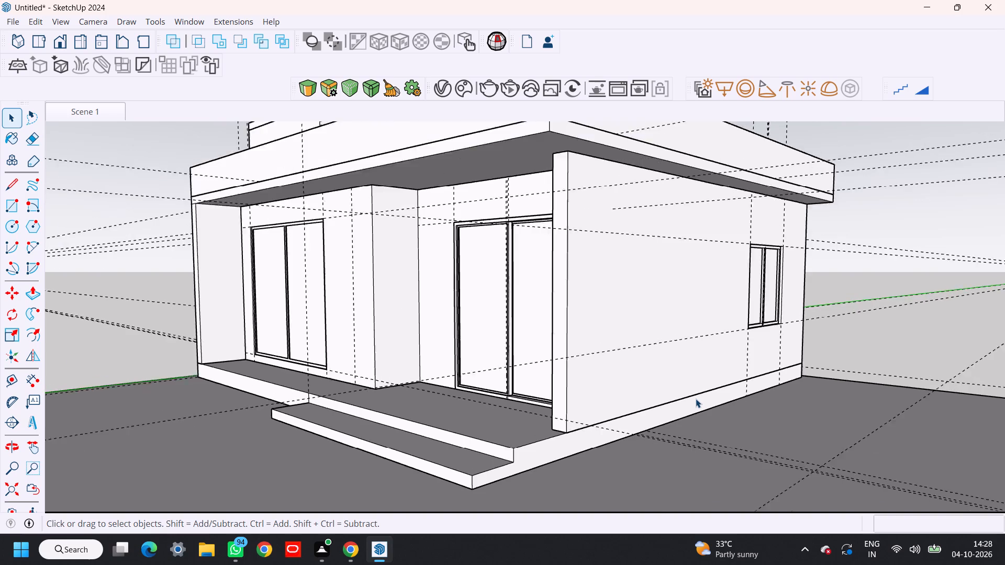
scroll(696, 399, down, 2)
shift+middle_drag(734, 410, 678, 389)
middle_drag(693, 397, 752, 471)
shift+middle_drag(754, 460, 710, 451)
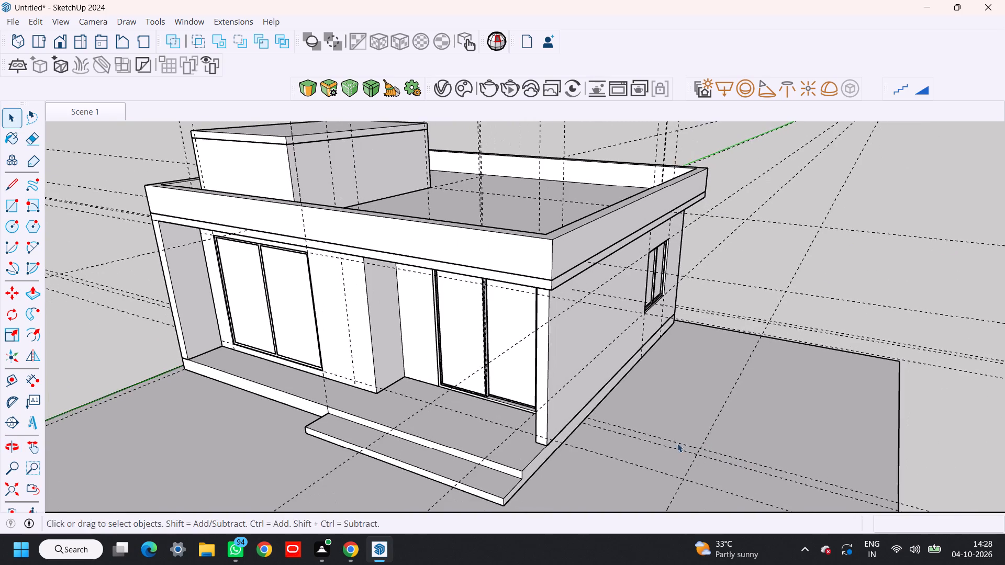
Place a ground guide parallel to the side plinth's base edge at 1', and reduce its offset to 6".
key(t)
scroll(664, 433, up, 9)
click(560, 370)
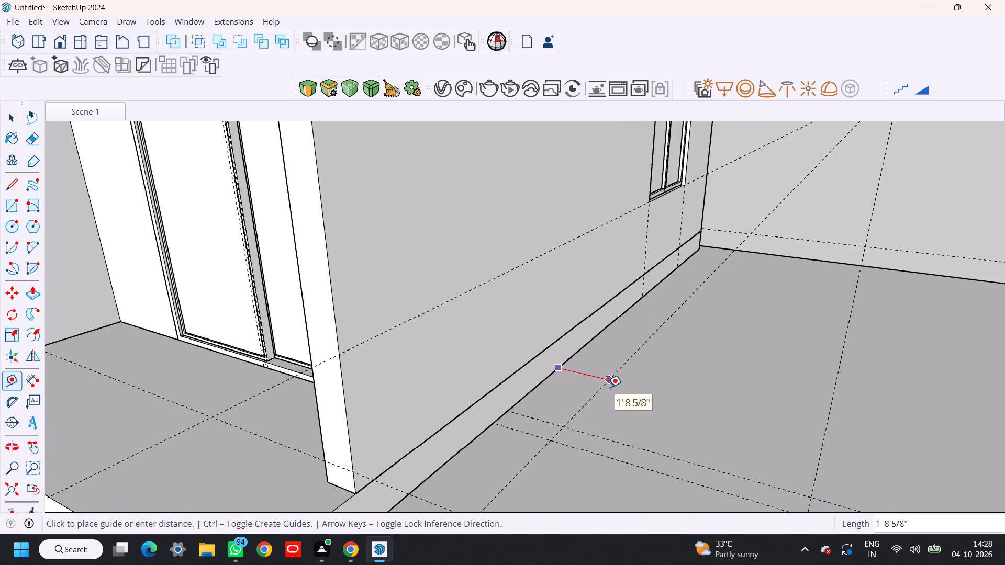
text(1')
key(Return)
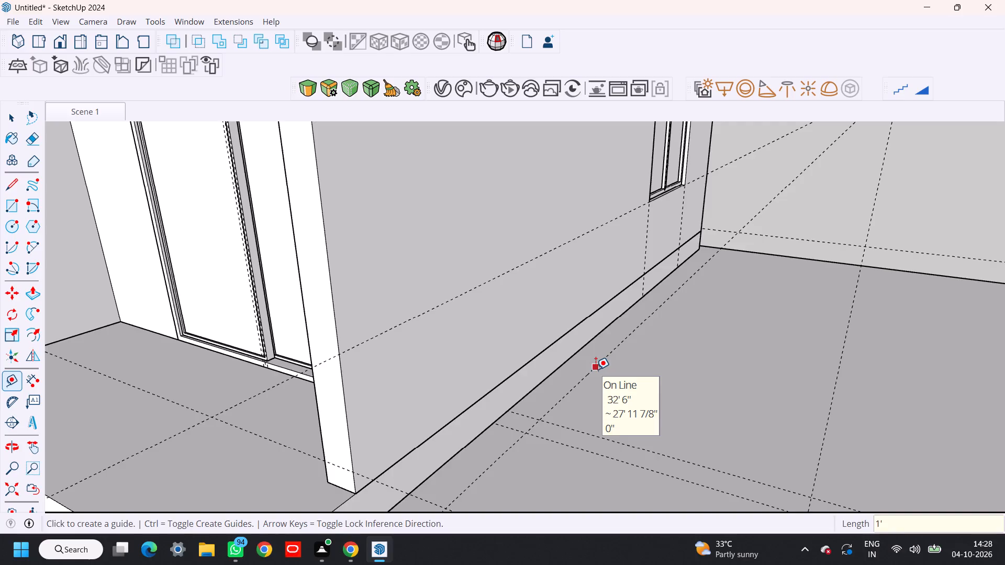
text(6")
key(Return)
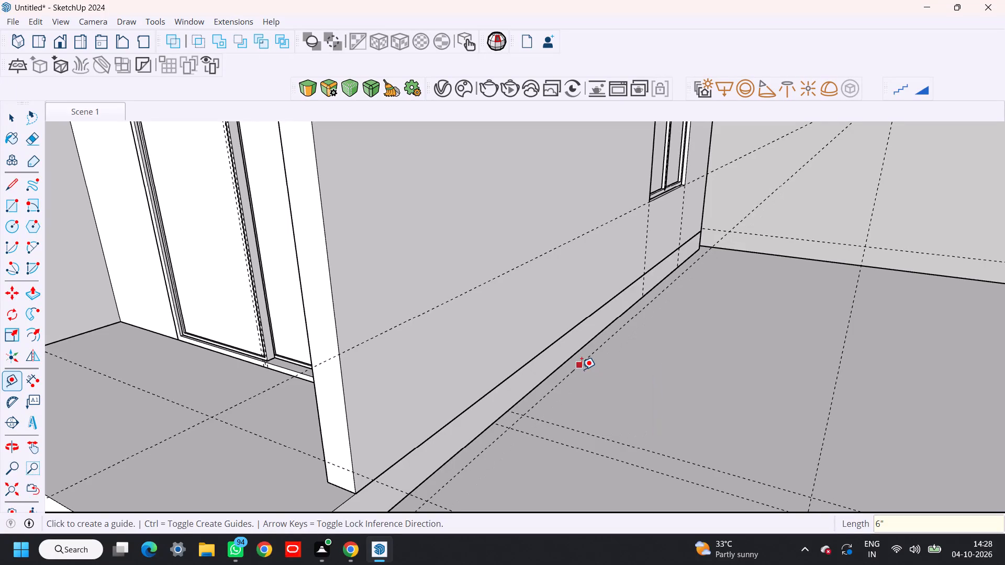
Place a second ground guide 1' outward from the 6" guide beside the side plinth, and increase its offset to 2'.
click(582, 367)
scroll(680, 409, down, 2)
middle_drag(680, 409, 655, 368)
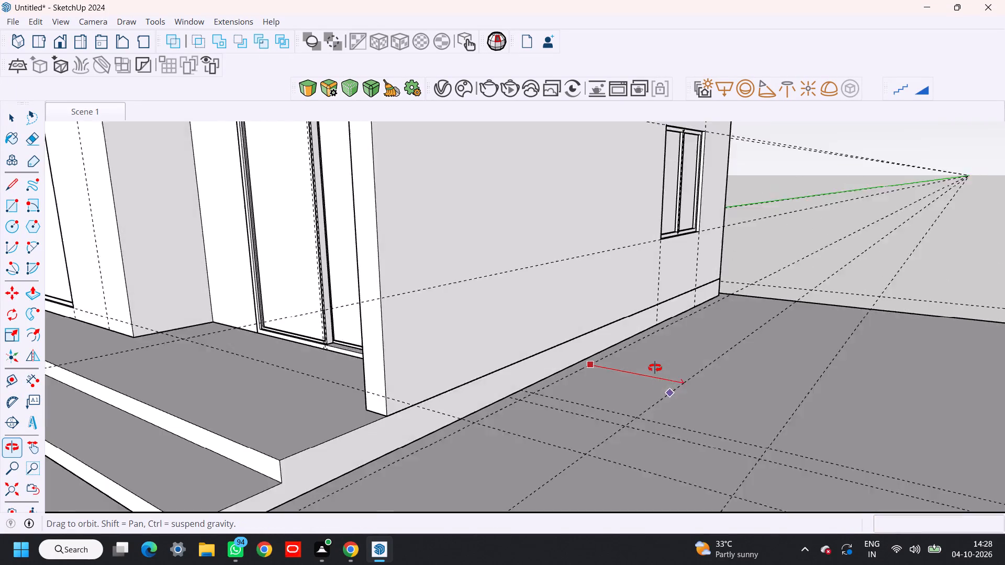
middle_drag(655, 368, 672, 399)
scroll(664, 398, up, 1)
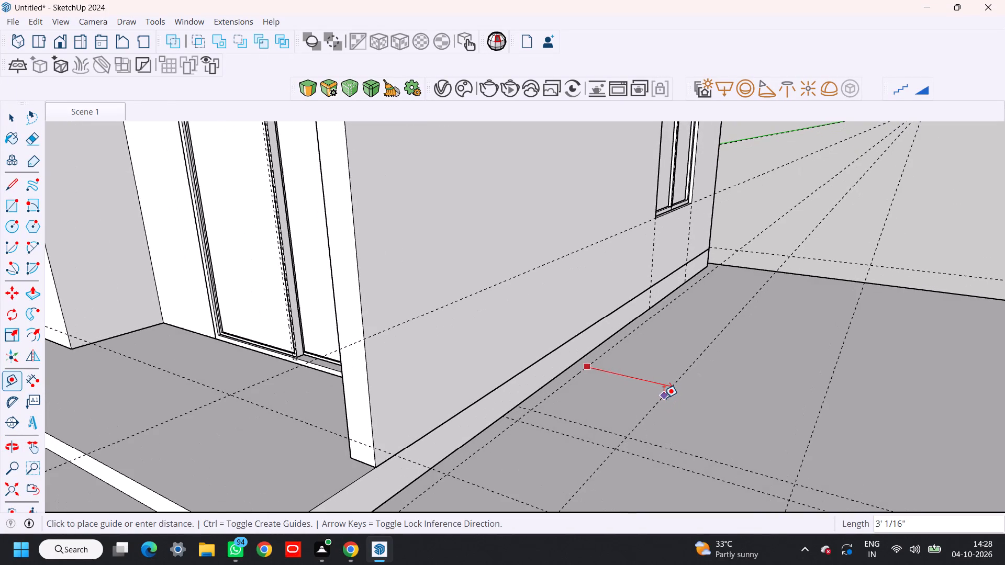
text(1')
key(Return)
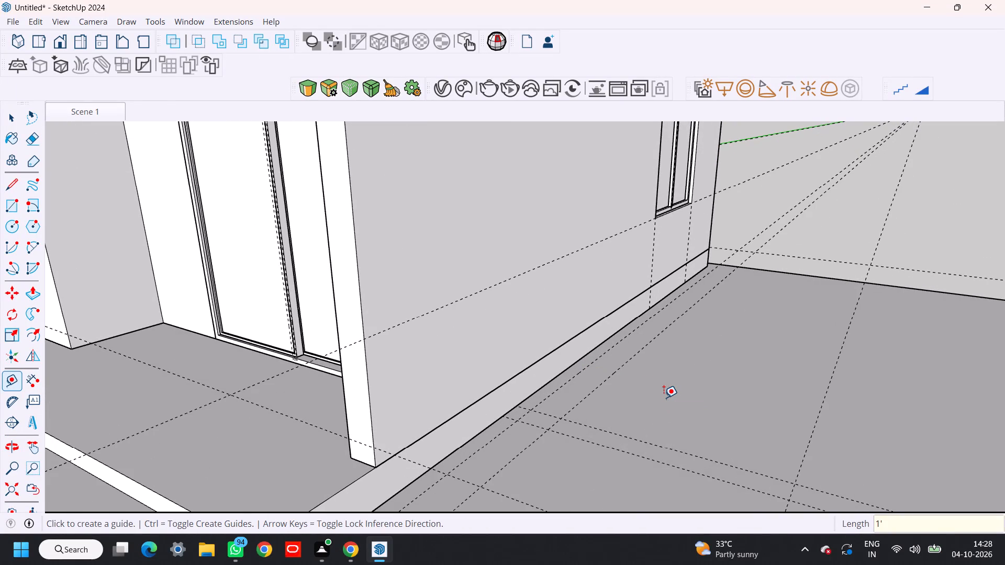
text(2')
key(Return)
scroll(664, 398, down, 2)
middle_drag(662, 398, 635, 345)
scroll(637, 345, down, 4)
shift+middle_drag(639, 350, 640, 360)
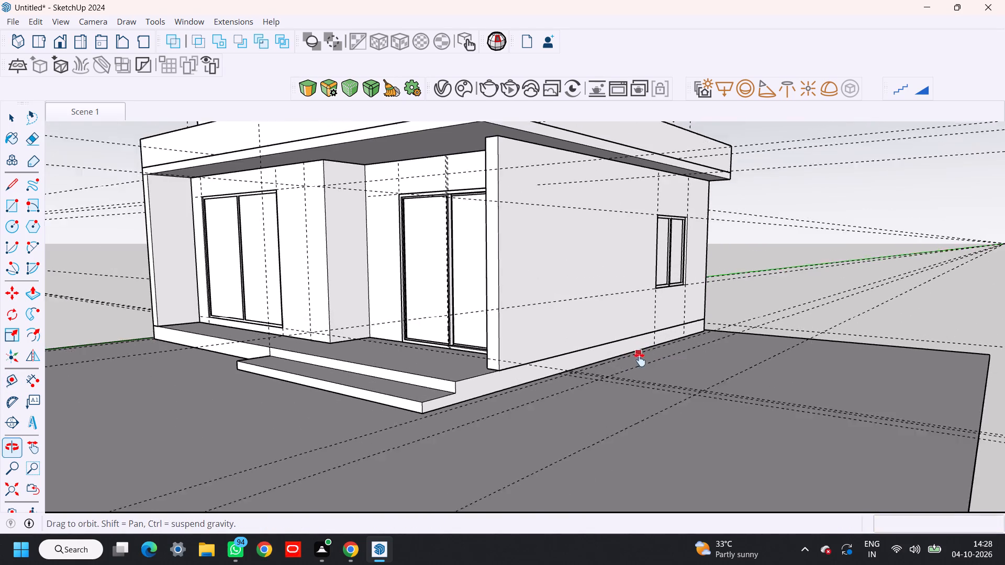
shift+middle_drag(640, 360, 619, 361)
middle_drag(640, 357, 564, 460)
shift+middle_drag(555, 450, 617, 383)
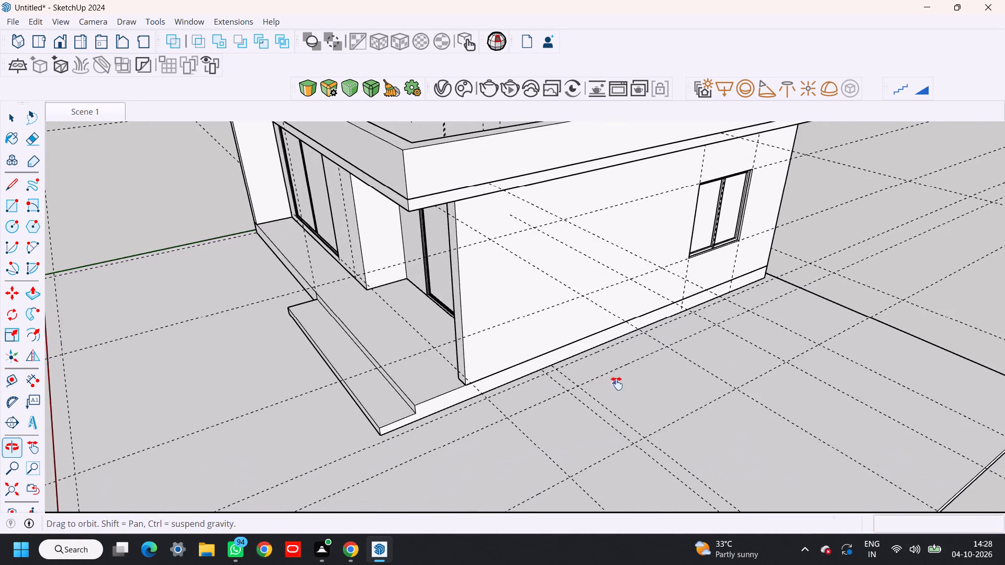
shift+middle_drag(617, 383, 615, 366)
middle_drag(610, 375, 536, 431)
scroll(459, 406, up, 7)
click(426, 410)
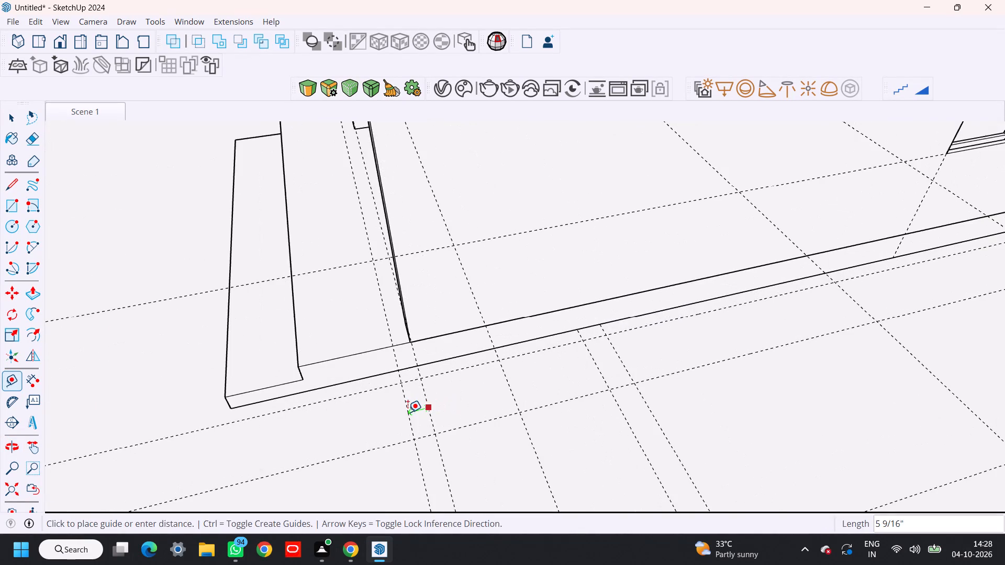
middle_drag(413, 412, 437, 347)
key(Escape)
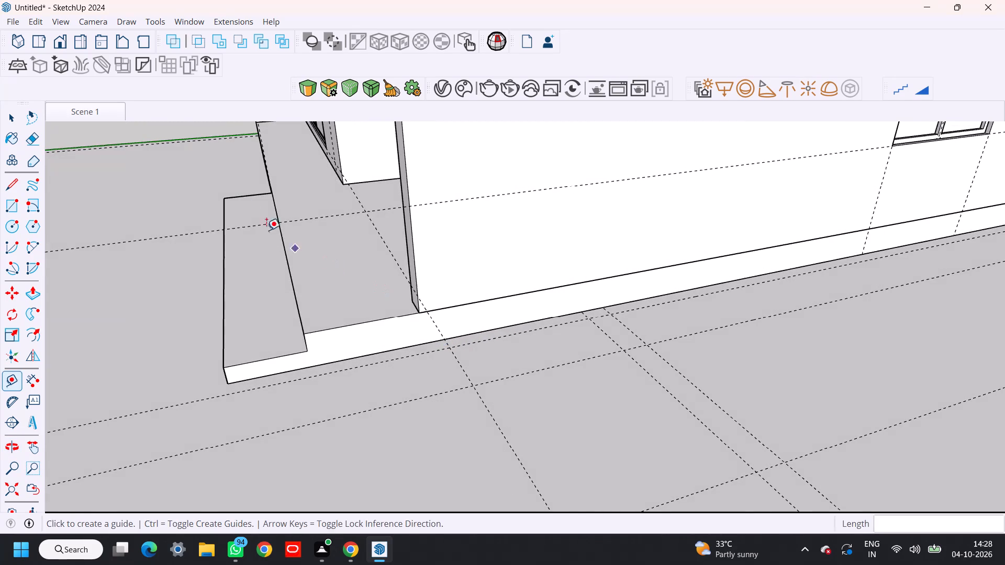
Delete all guides from the model.
key(space)
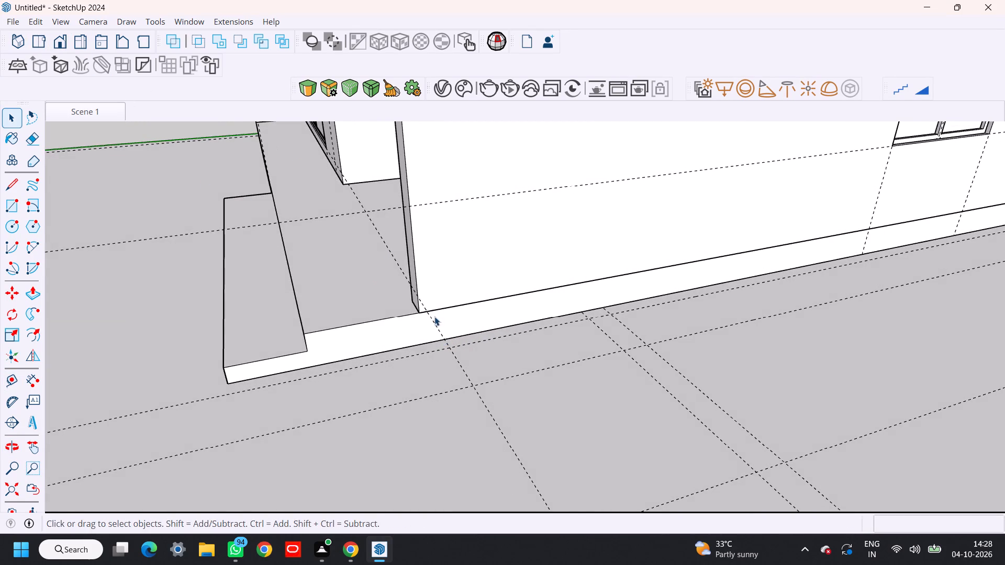
scroll(473, 355, down, 2)
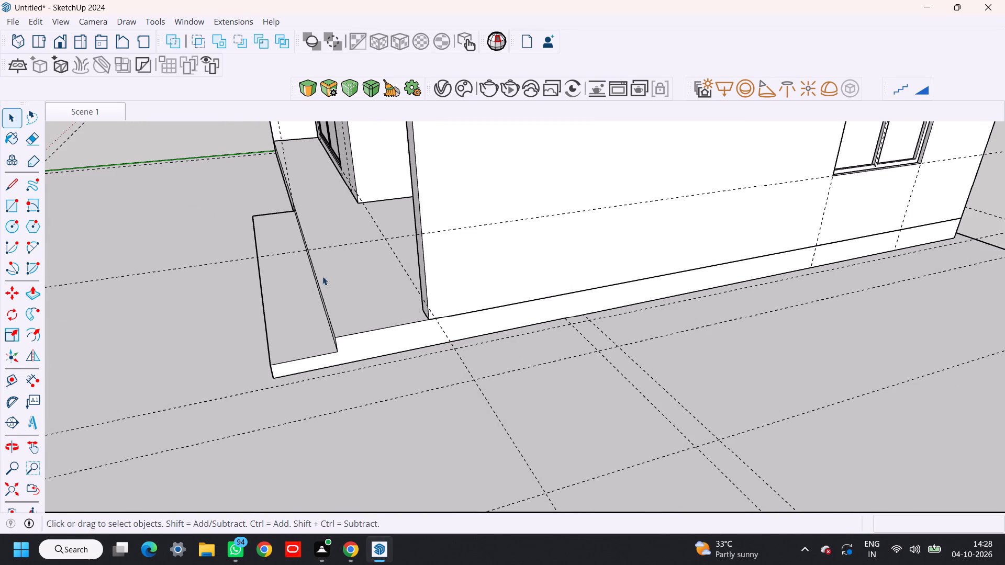
click(31, 17)
click(71, 151)
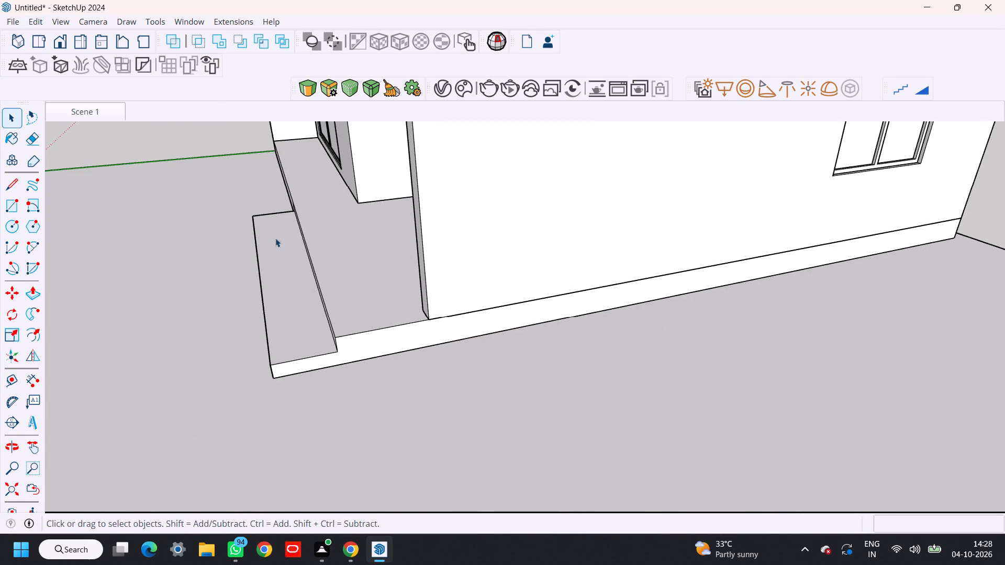
Place ground guides parallel to the side plinth, one 6" from its base edge and another 2' beyond that guide.
key(t)
scroll(478, 343, up, 4)
click(483, 331)
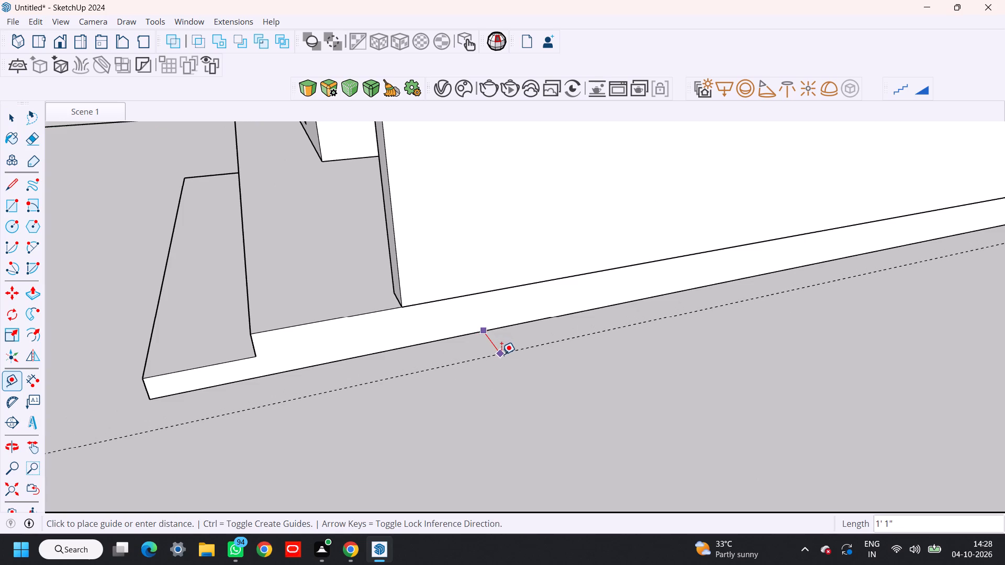
text(6")
key(Return)
click(501, 342)
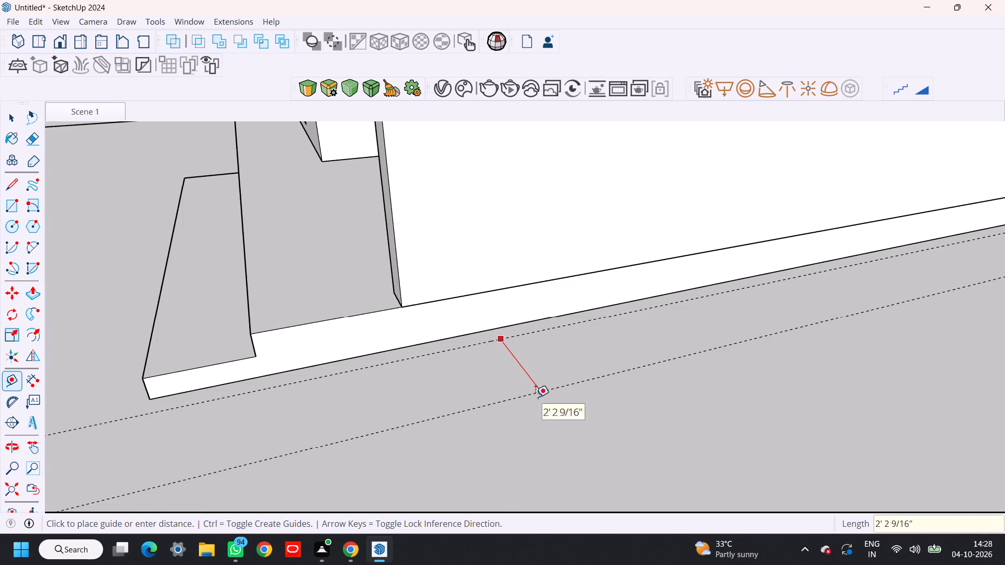
text(2')
key(Return)
key(space)
Place a ground guide parallel to the rear ground edge through the side wall's front corner, and another 1' further toward the steps.
scroll(535, 397, down, 4)
shift+middle_drag(597, 388, 453, 372)
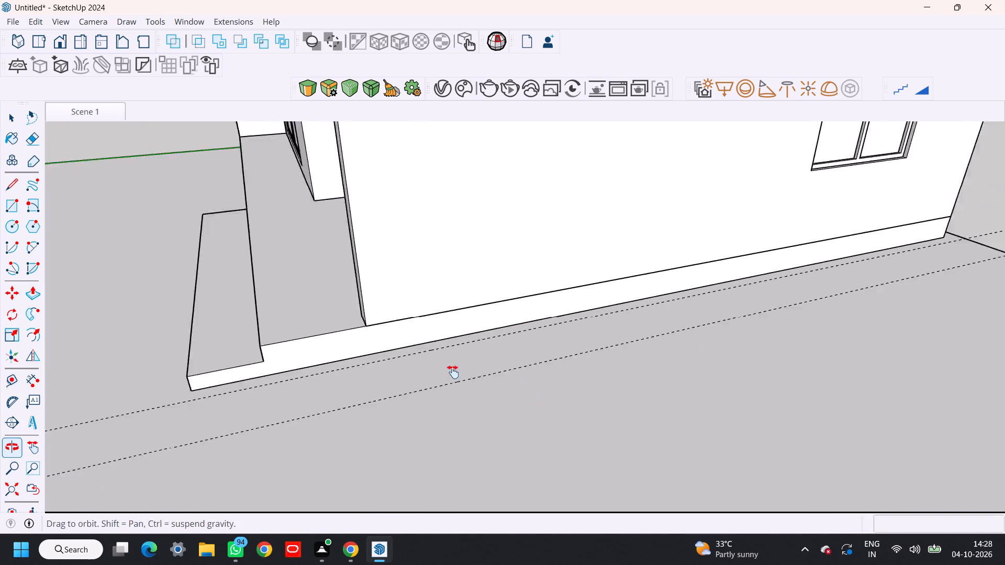
shift+middle_drag(453, 372, 384, 364)
scroll(505, 373, down, 4)
shift+middle_drag(580, 374, 510, 382)
key(t)
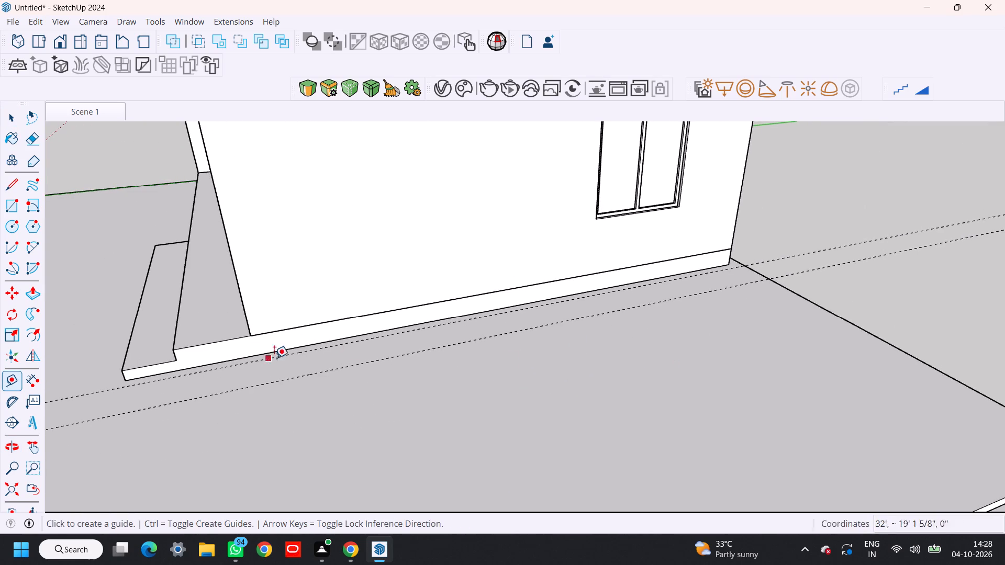
click(800, 298)
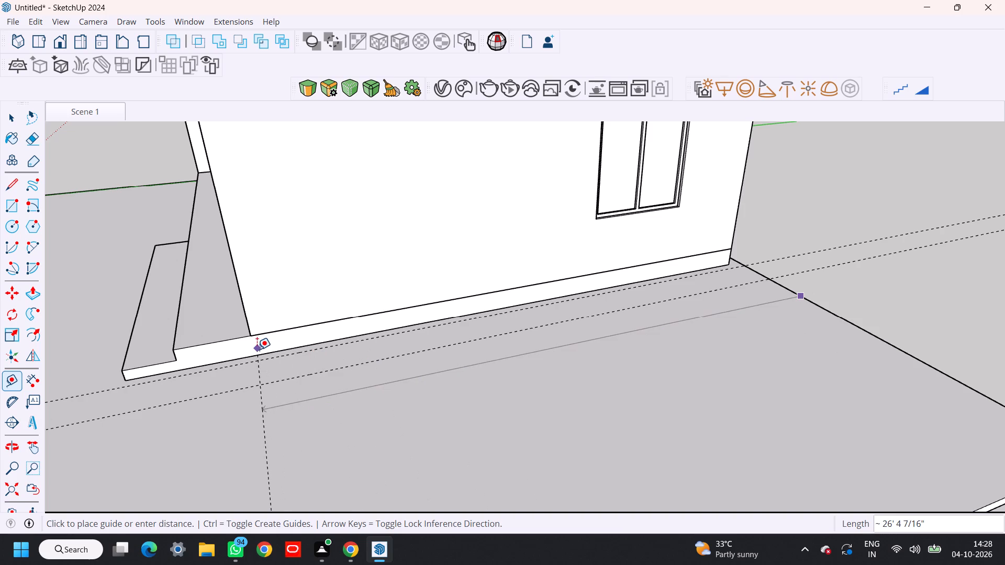
key(Left)
click(252, 337)
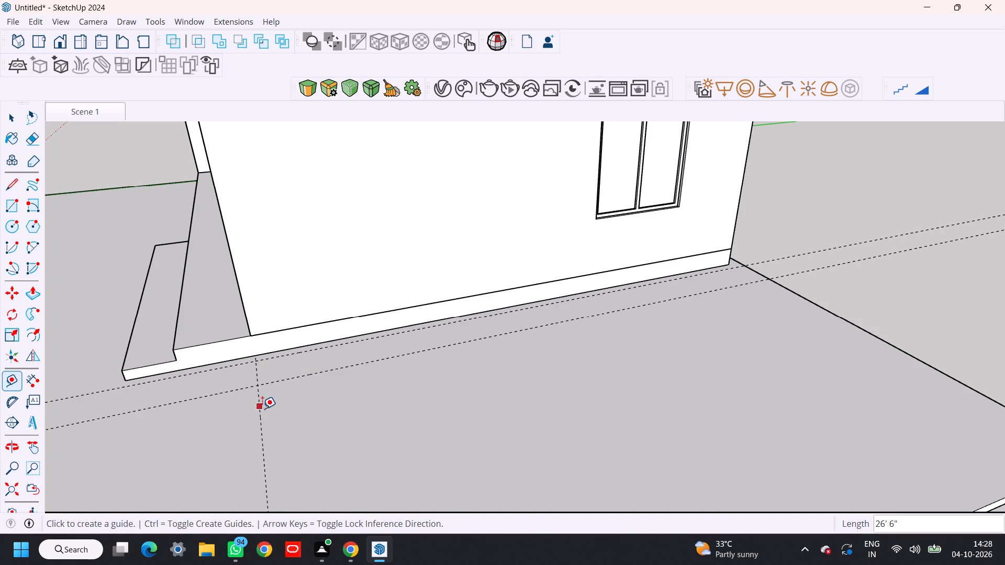
click(260, 410)
text(1')
key(Return)
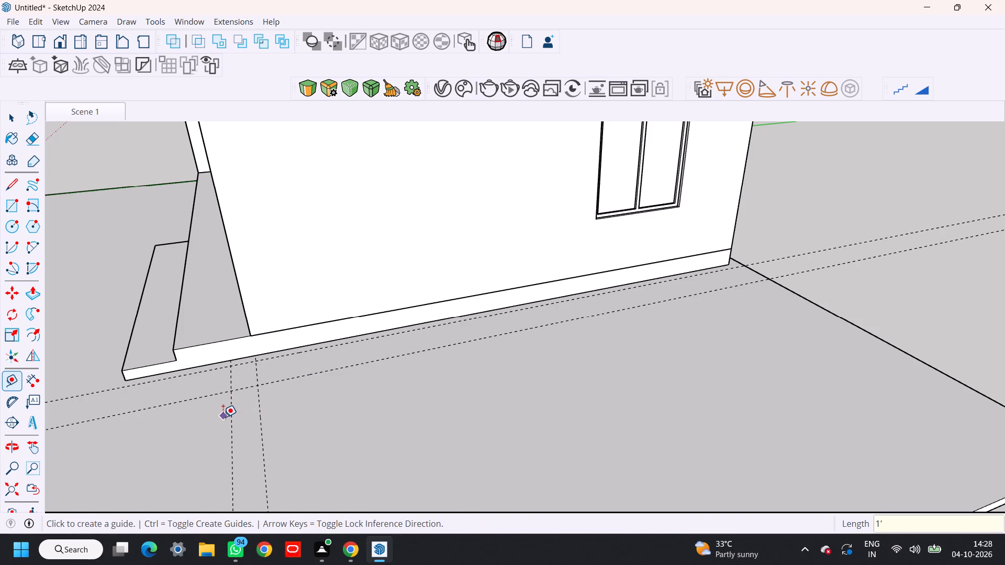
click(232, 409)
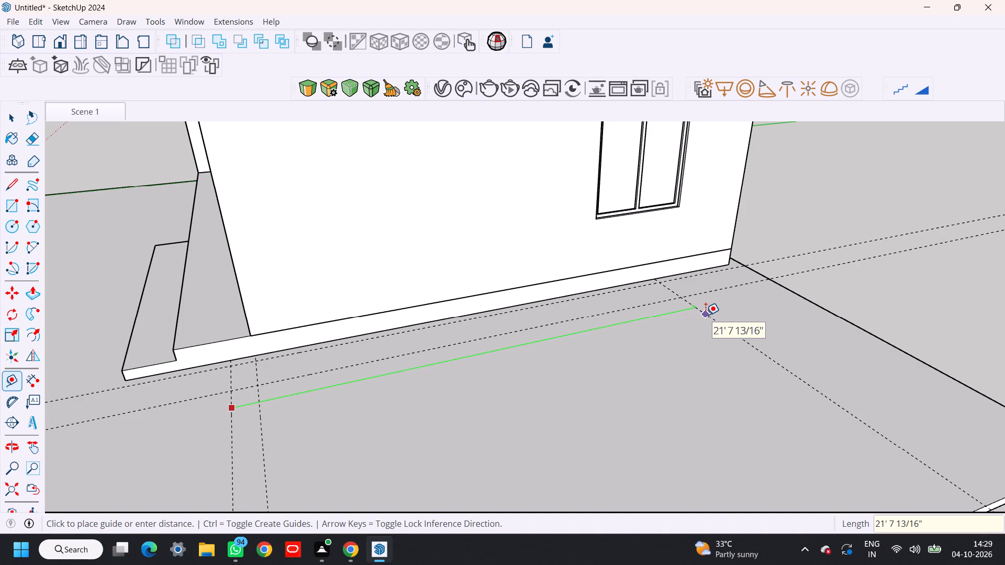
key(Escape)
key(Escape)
Place a ground guide 5' forward of the ground edge at the house's rear corner, parallel to that edge.
click(782, 288)
key(Left)
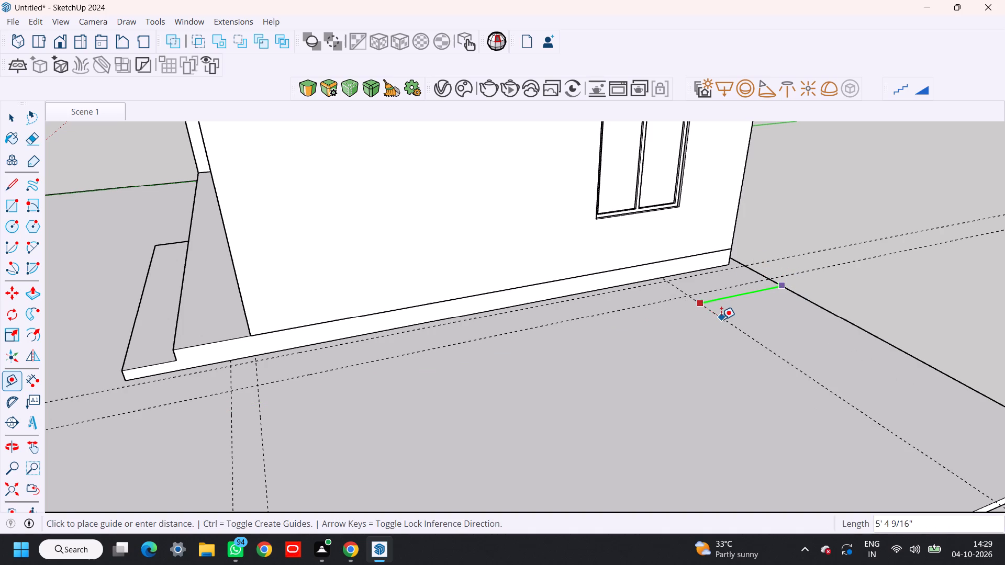
text(5')
key(Return)
key(space)
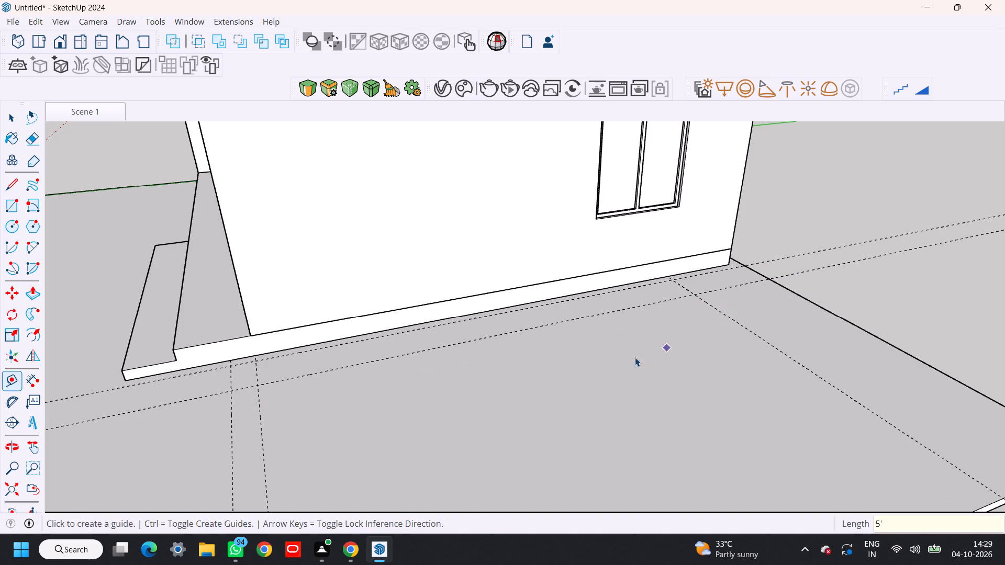
Draw a ground rectangle about 22' 6" long beside the side plinth, from the front outer guide intersection to the rear one.
middle_drag(611, 364, 765, 293)
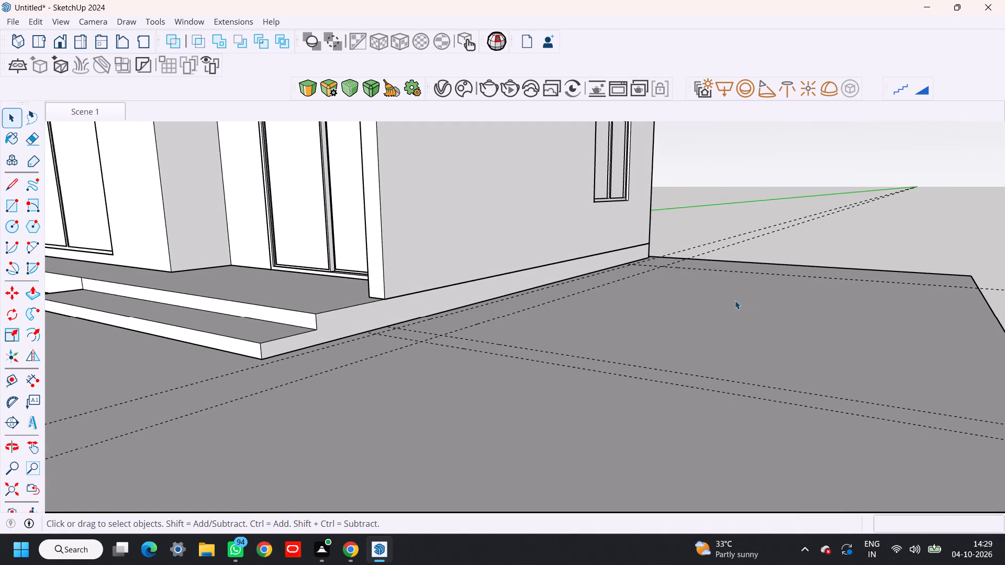
middle_drag(721, 303, 712, 319)
key(r)
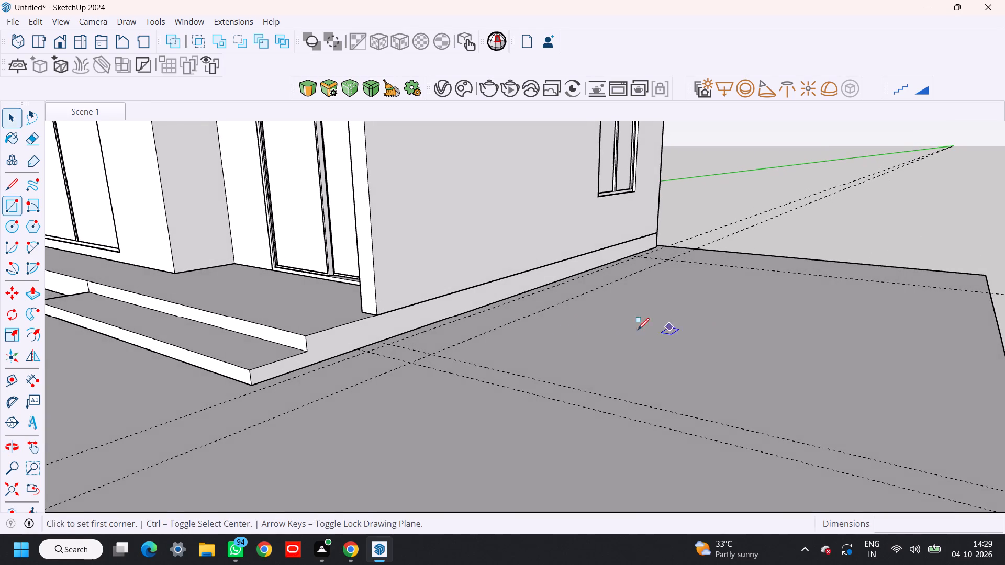
scroll(373, 349, up, 4)
click(366, 355)
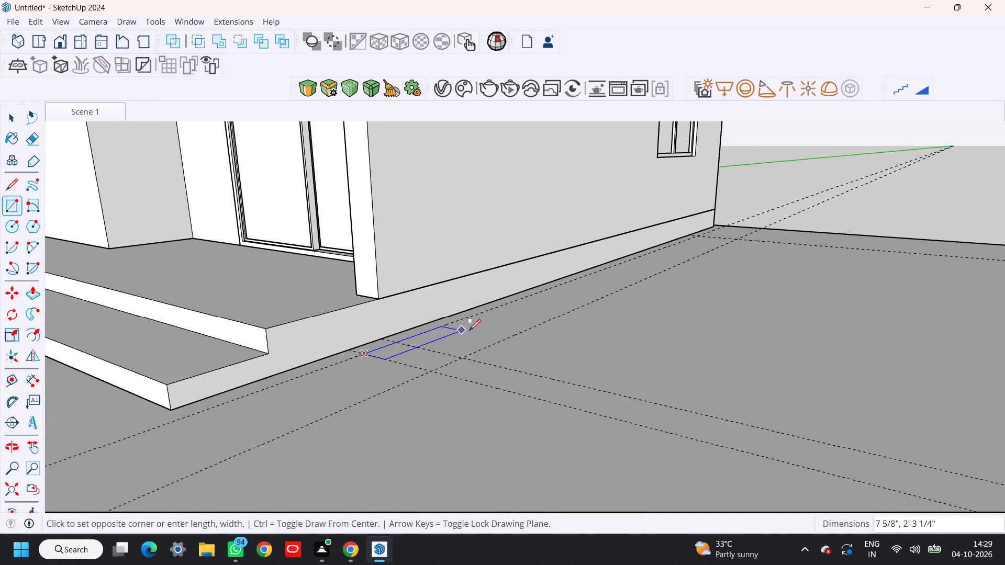
shift+middle_drag(634, 301, 538, 330)
middle_drag(604, 322, 573, 401)
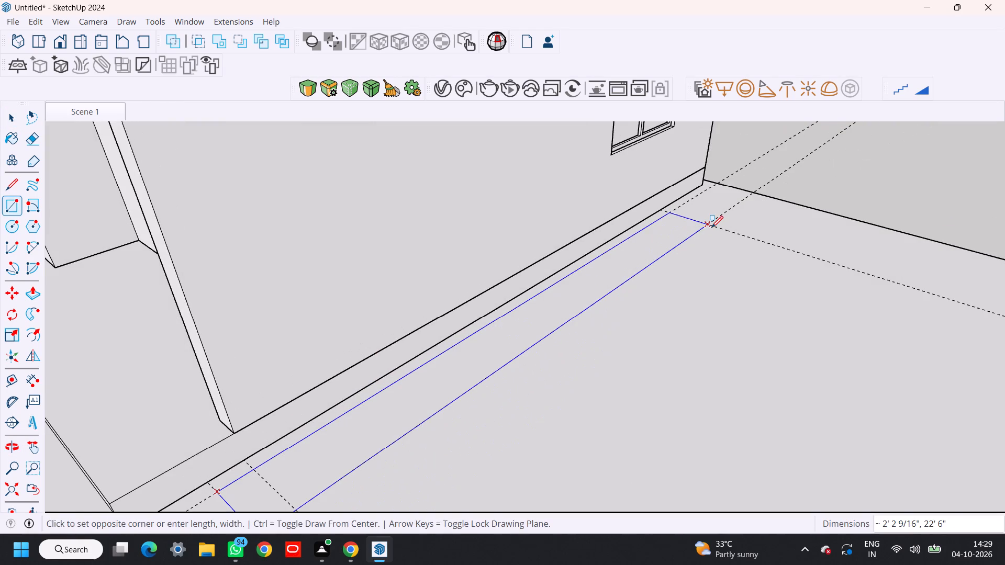
click(711, 227)
key(space)
Draw an arc of about 1' radius from the rectangle's front short edge to its house-side long edge at the cross guide.
shift+middle_drag(562, 343, 620, 296)
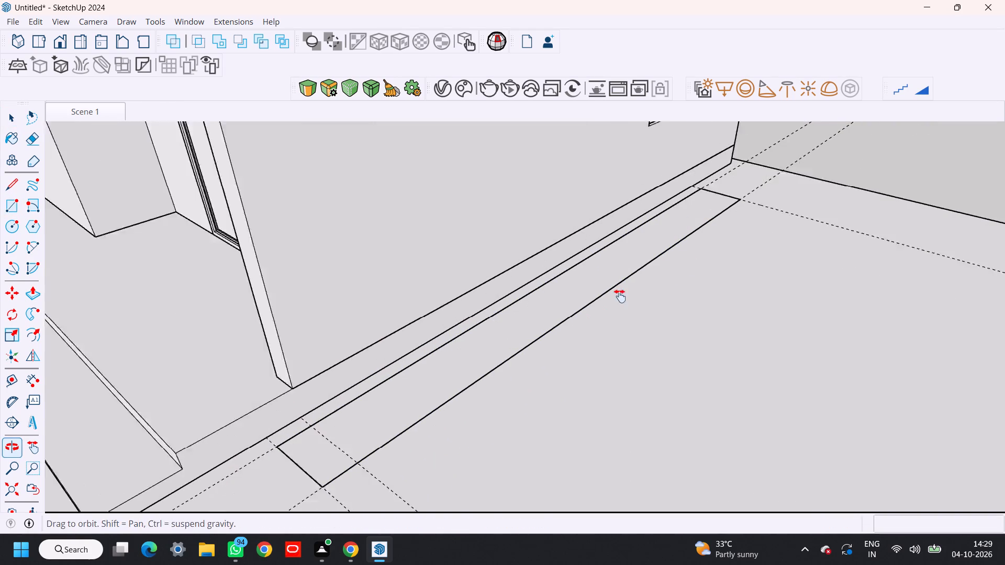
shift+middle_drag(620, 296, 664, 258)
scroll(364, 392, up, 4)
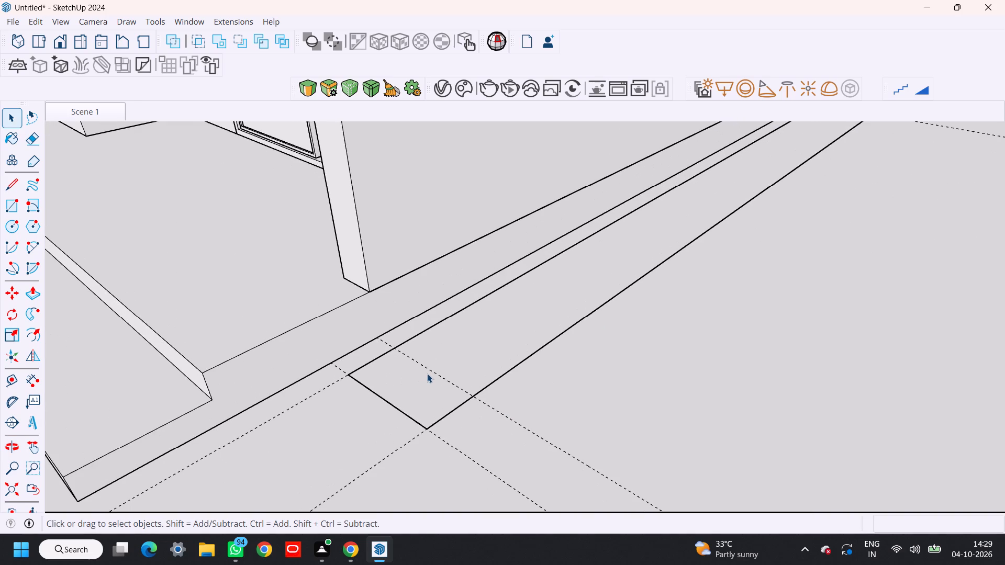
scroll(440, 373, down, 3)
shift+middle_drag(475, 365, 438, 382)
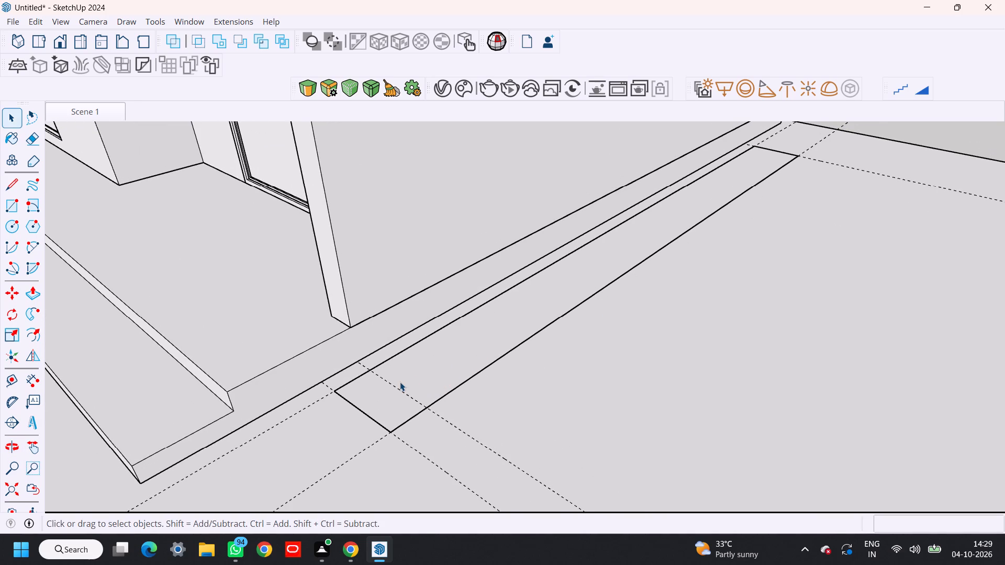
scroll(375, 385, up, 3)
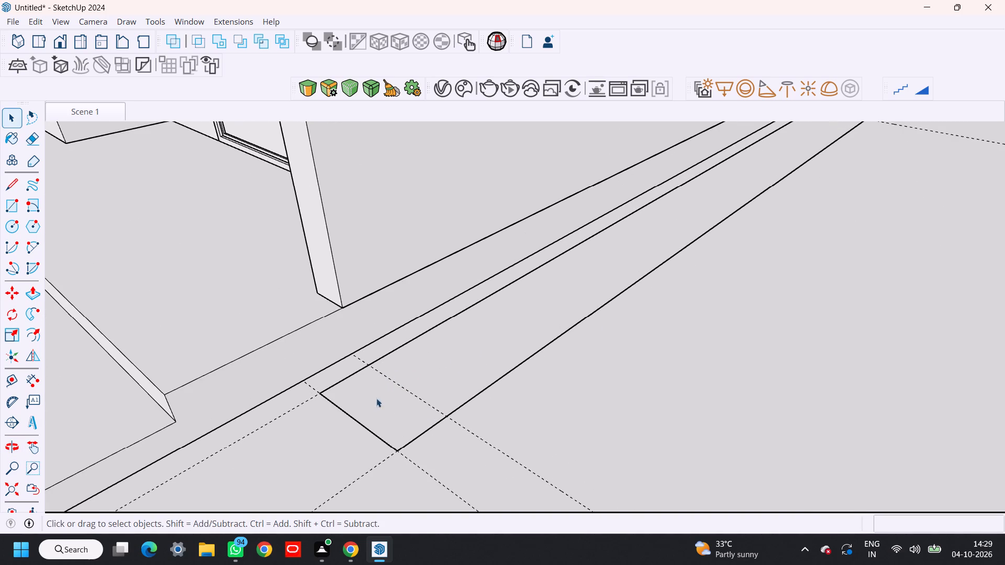
shift+middle_drag(377, 398, 361, 354)
key(a)
scroll(346, 366, up, 7)
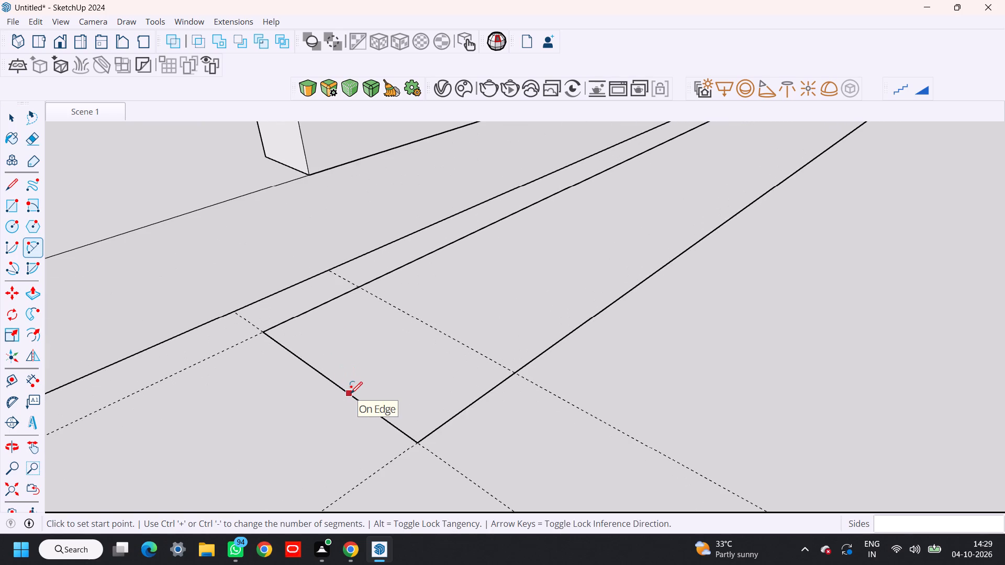
click(337, 382)
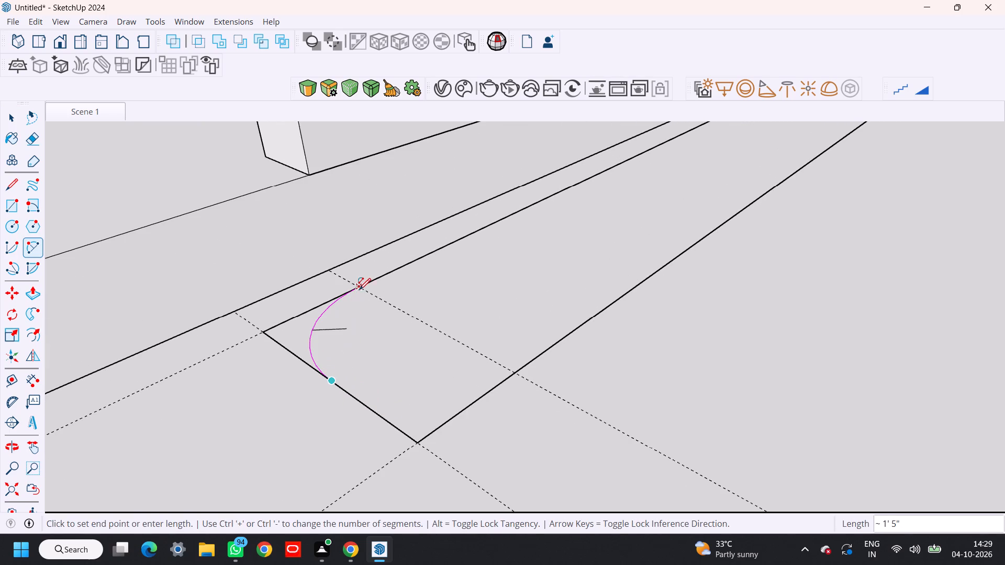
click(359, 289)
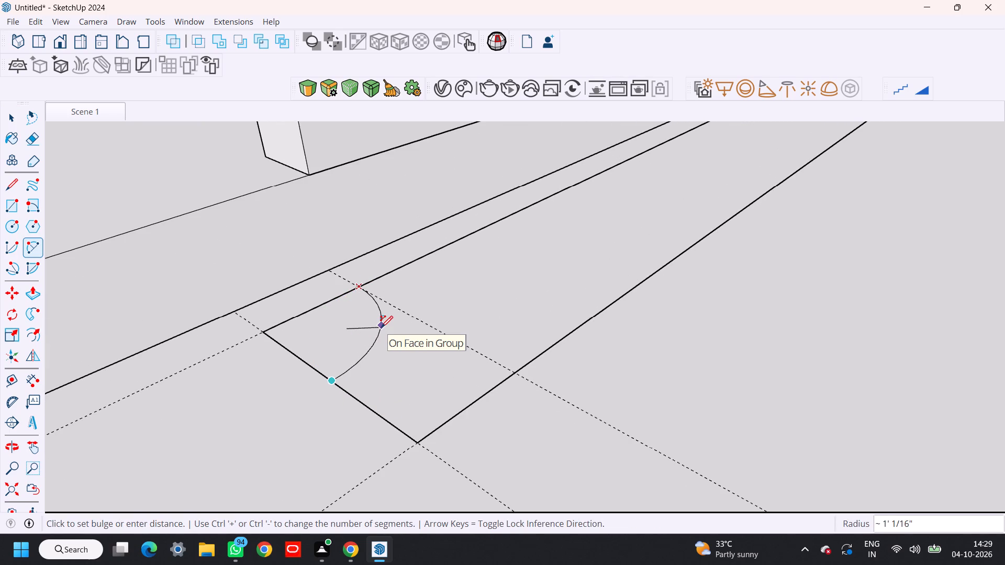
click(381, 327)
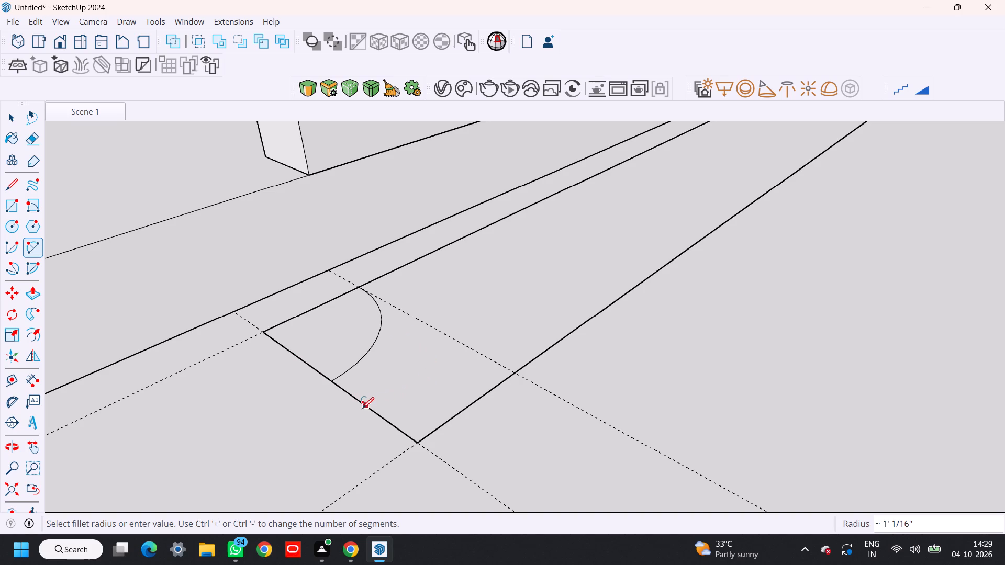
Draw two joined arcs, bulging about 4" and 1 1/4", from the strip's front short edge via the cross guide to its outer long edge.
click(354, 398)
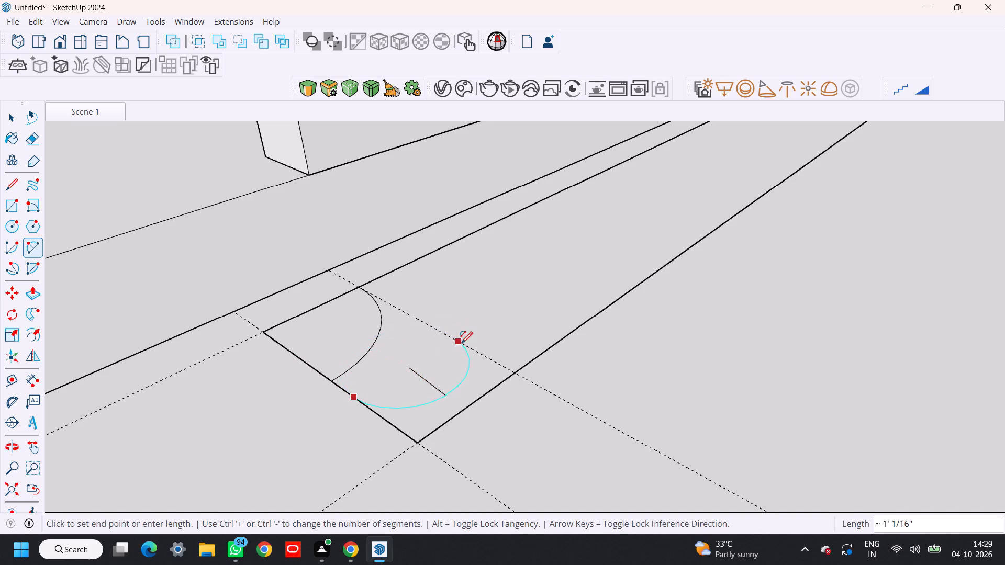
click(459, 345)
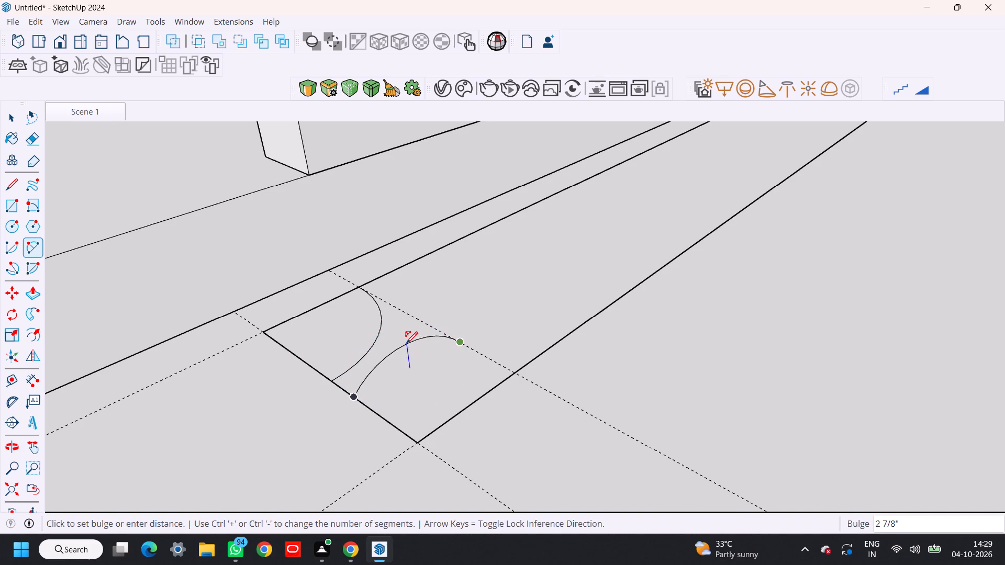
click(382, 355)
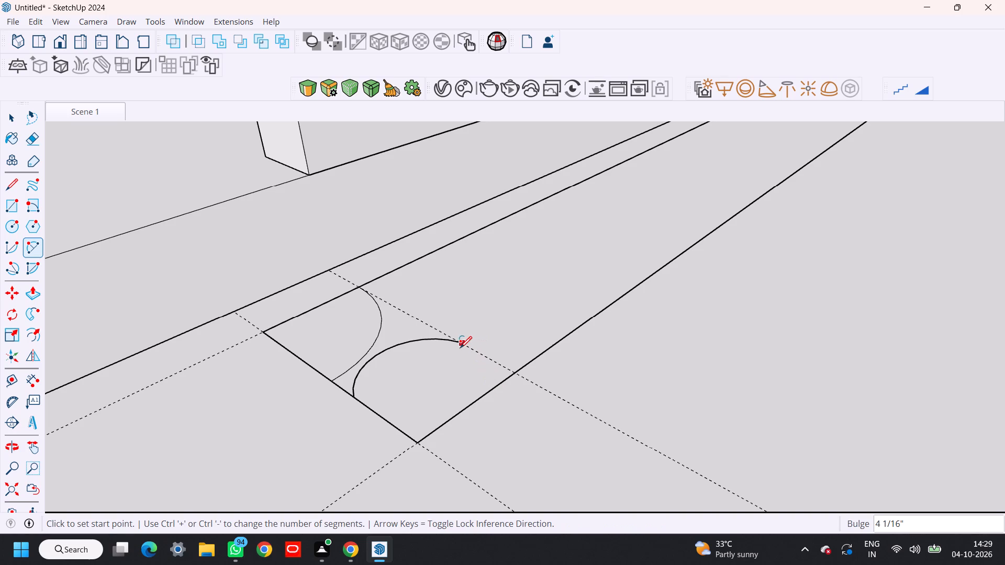
click(459, 346)
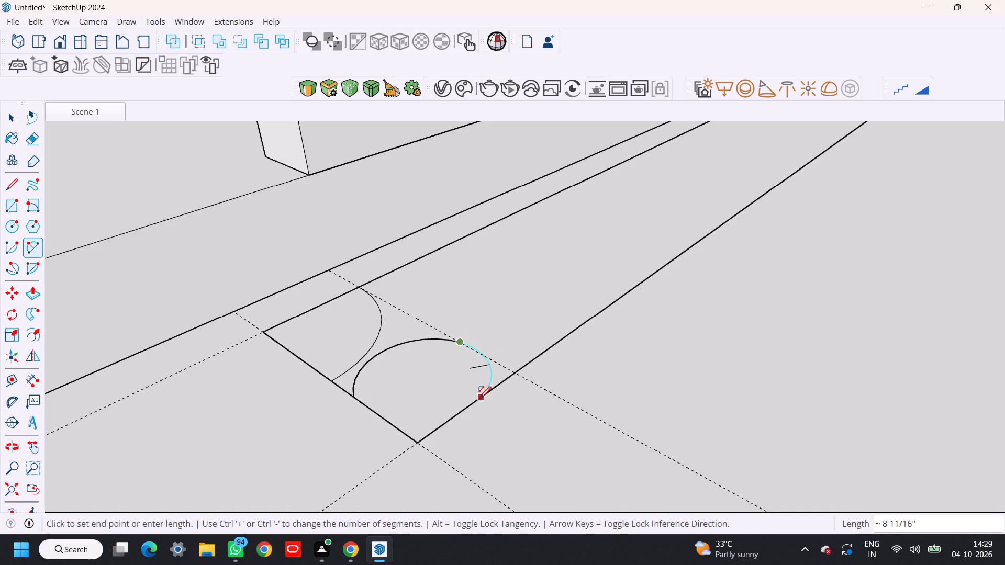
click(478, 401)
click(483, 369)
Draw a wavy freehand stone outline starting and ending on the strip's house-side long edge, just behind the first corner arc.
scroll(499, 372, down, 2)
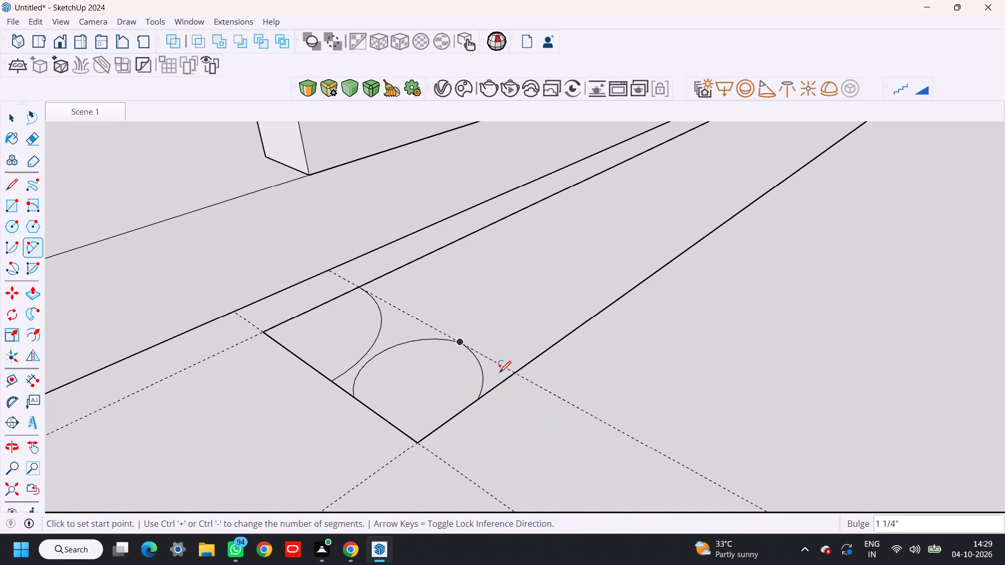
shift+middle_drag(511, 387, 506, 408)
scroll(443, 342, up, 1)
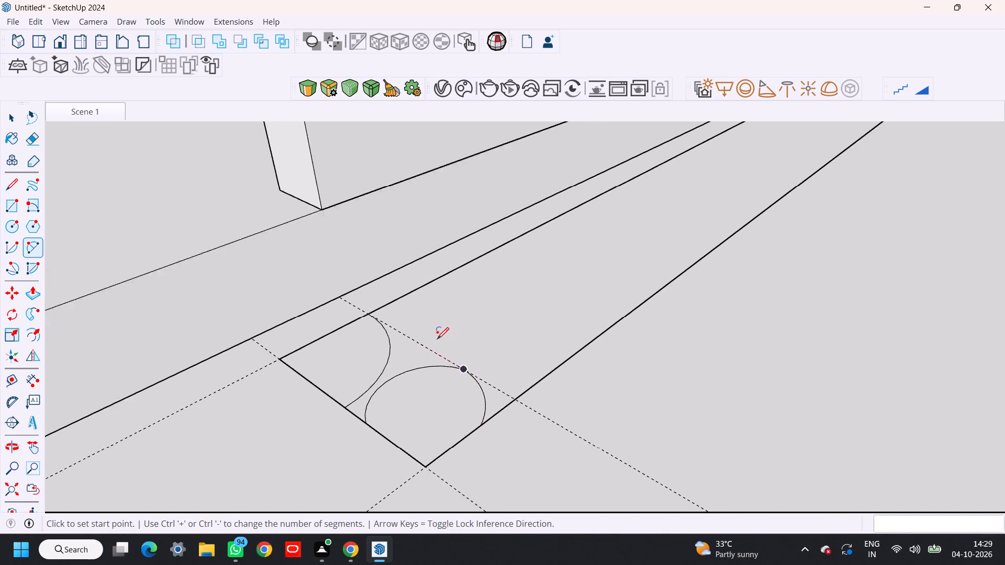
scroll(437, 339, up, 4)
shift+middle_drag(417, 325, 382, 356)
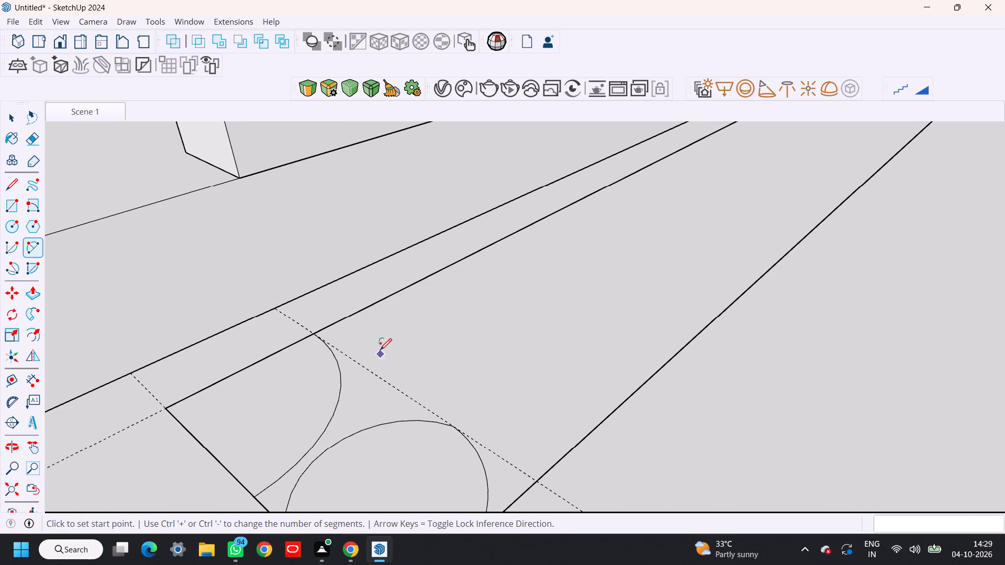
click(329, 329)
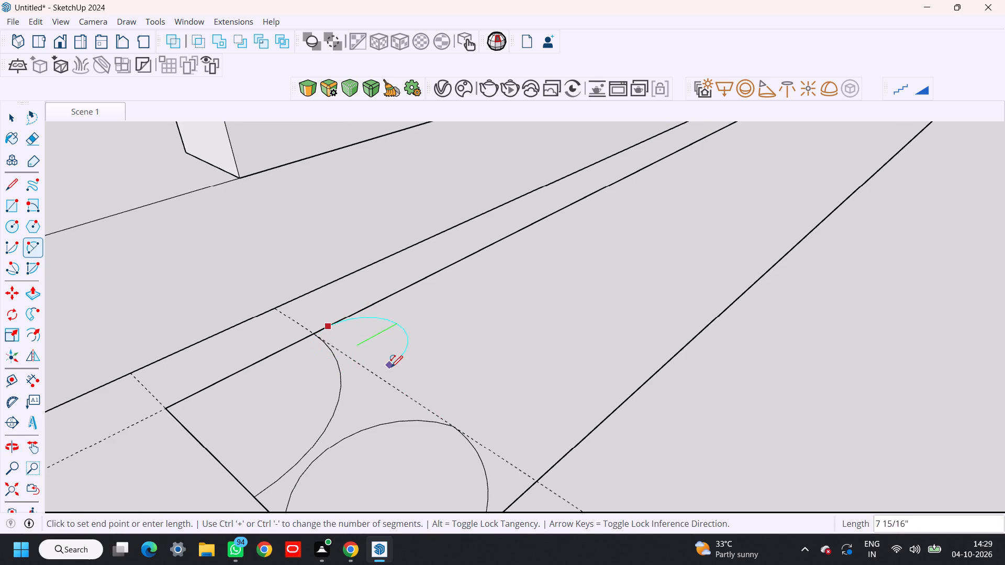
key(Escape)
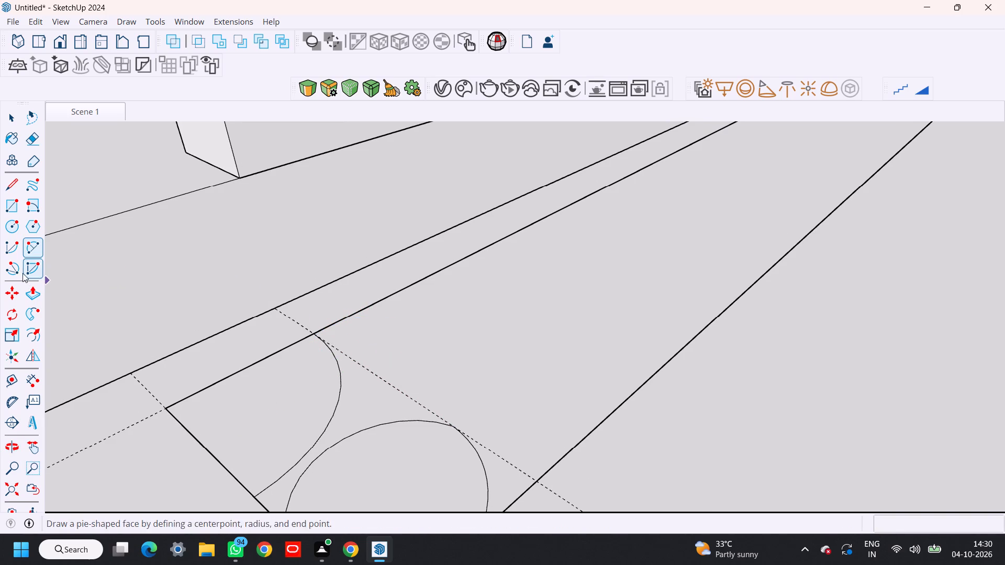
click(26, 183)
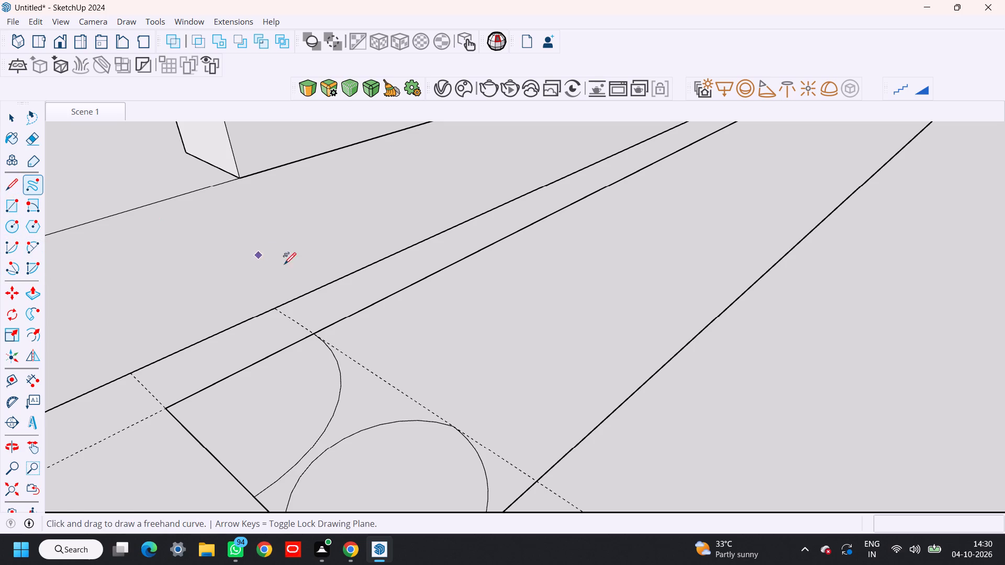
drag(331, 326, 360, 382)
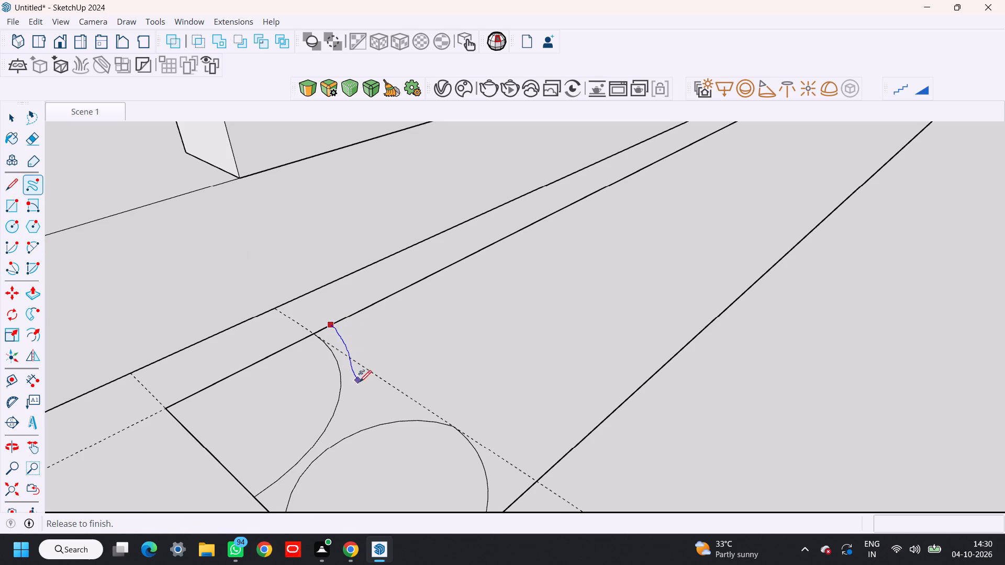
drag(360, 382, 437, 336)
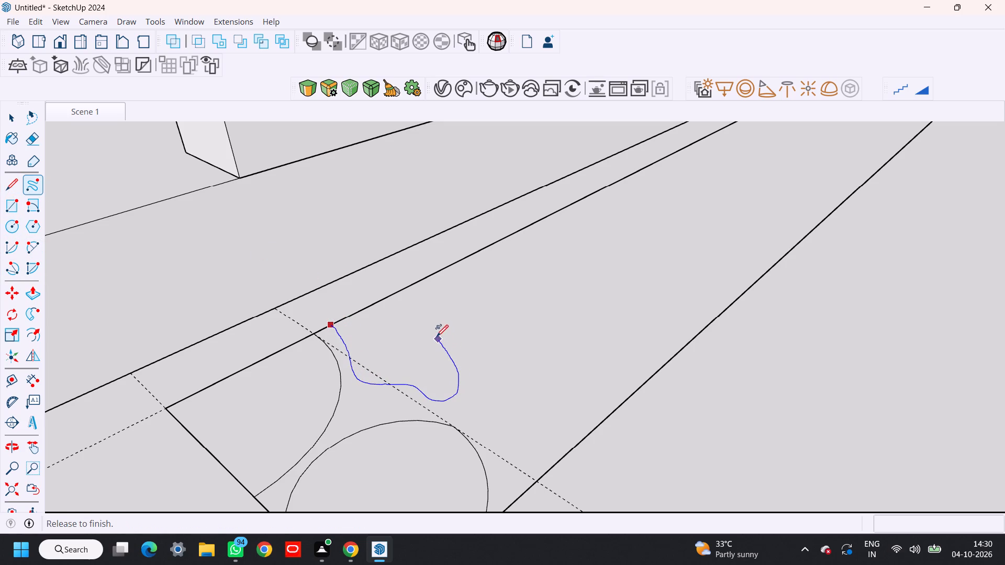
drag(437, 336, 421, 280)
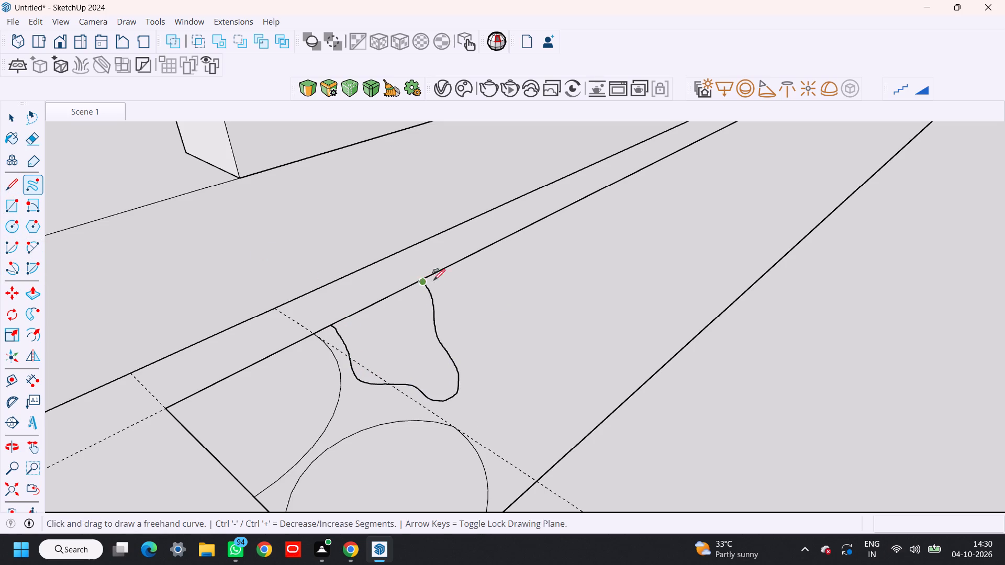
Close the small gap between the freehand curve's rear end and the house-side long edge with a short line.
scroll(423, 290, up, 11)
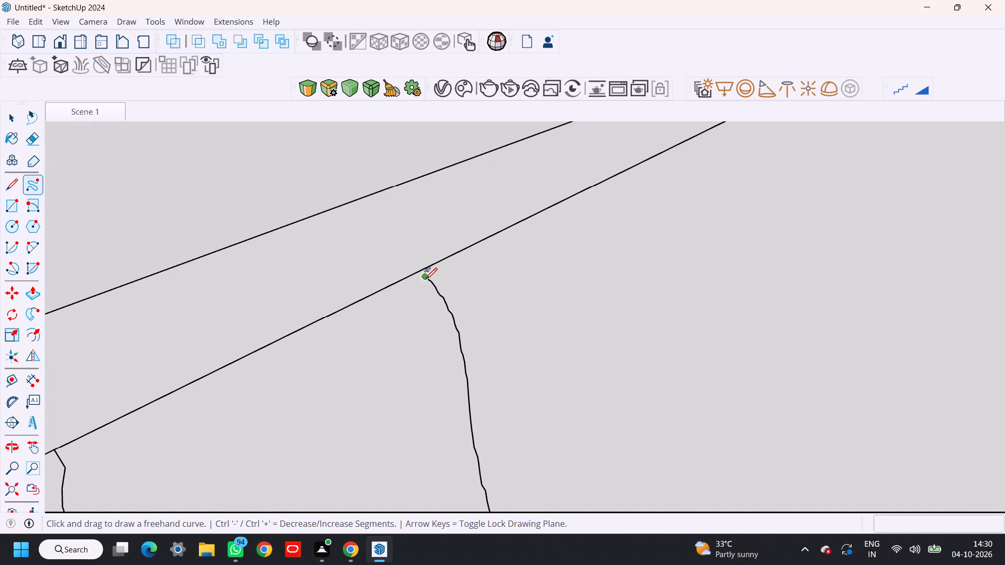
click(426, 279)
click(420, 274)
drag(426, 279, 423, 278)
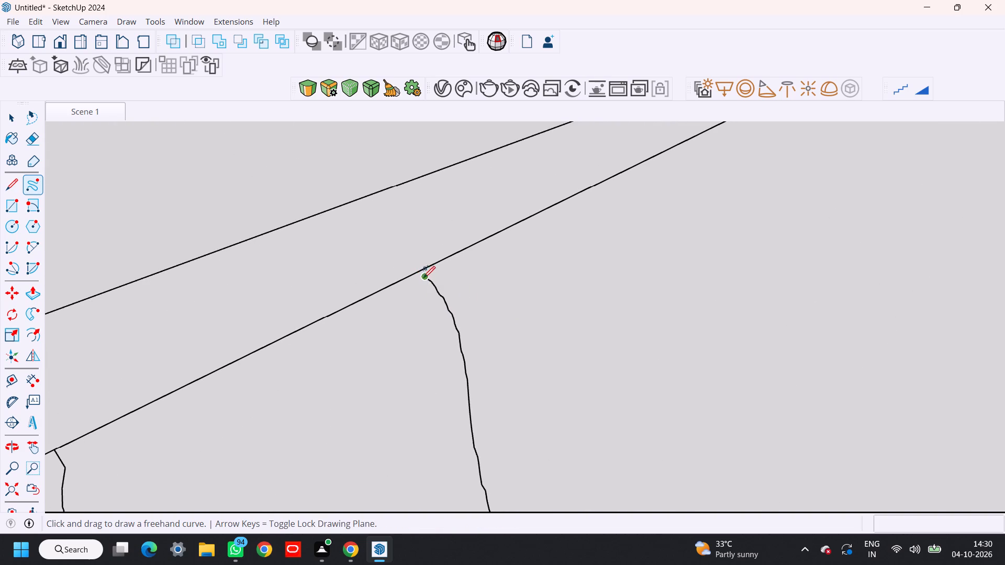
drag(423, 278, 418, 272)
key(l)
scroll(417, 288, up, 12)
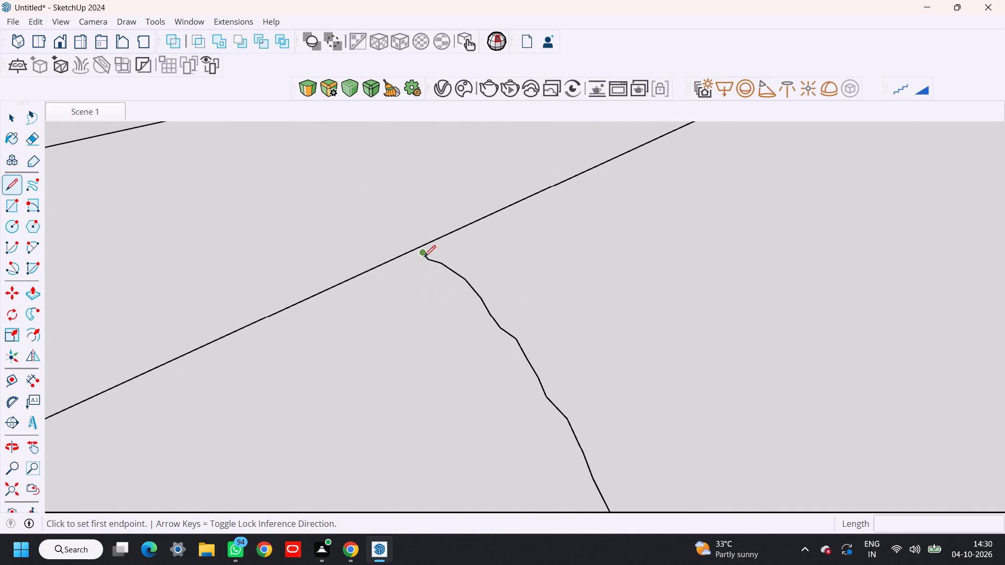
click(423, 256)
click(416, 251)
scroll(459, 258, down, 20)
key(Escape)
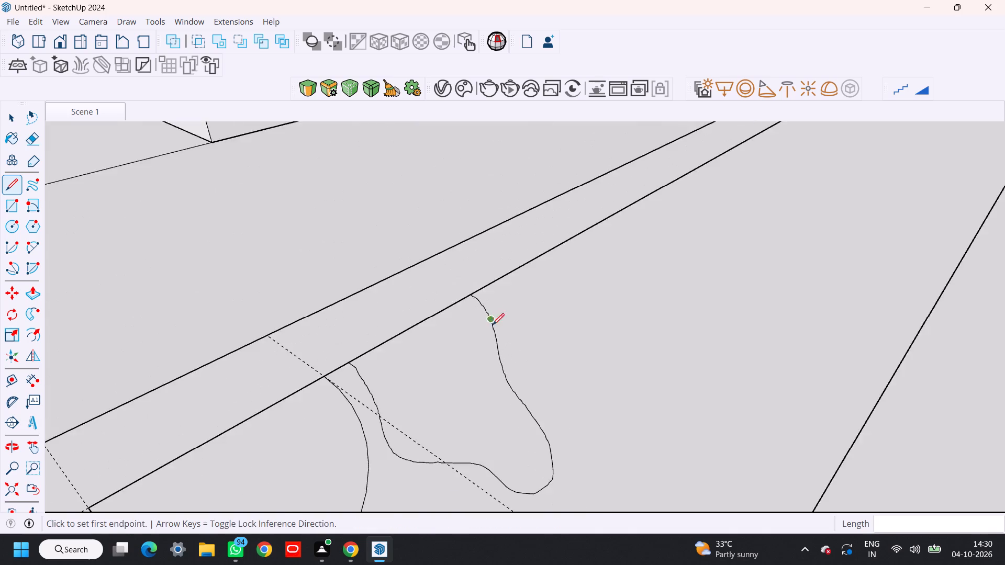
Draw a freehand stone outline against the strip's outer long edge behind the two joined arcs, using two curves that share a start point.
scroll(493, 325, down, 6)
key(space)
shift+middle_drag(550, 403, 528, 420)
middle_drag(529, 422, 522, 315)
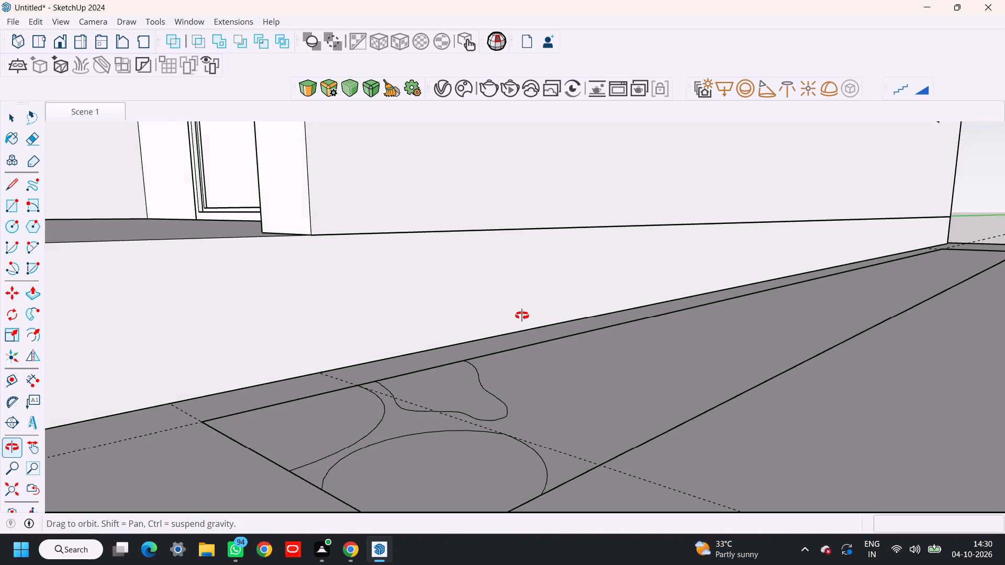
middle_drag(522, 315, 528, 343)
scroll(526, 368, down, 2)
shift+middle_drag(529, 386, 542, 366)
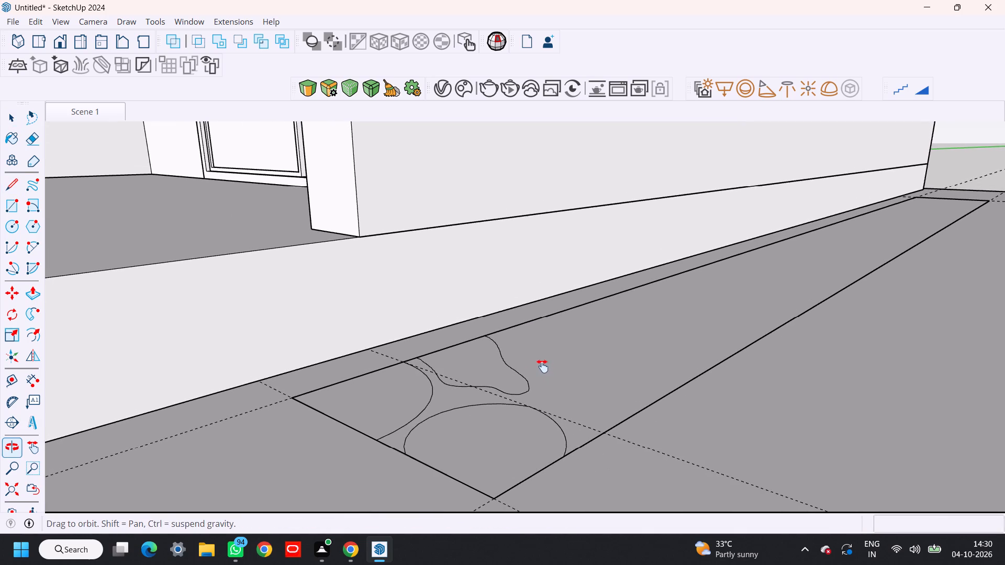
shift+middle_drag(542, 366, 543, 366)
shift+middle_drag(546, 388, 522, 386)
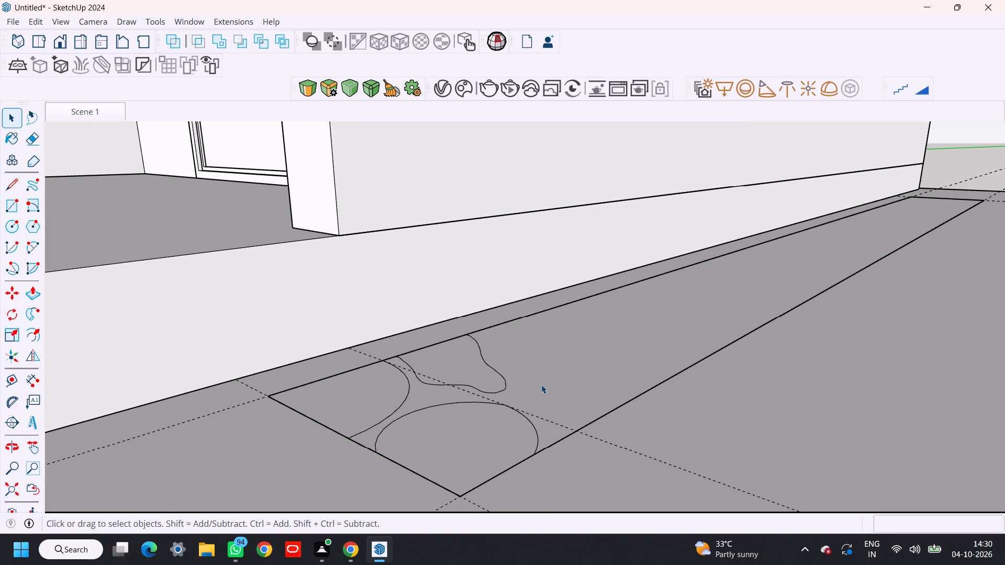
middle_drag(542, 386, 528, 413)
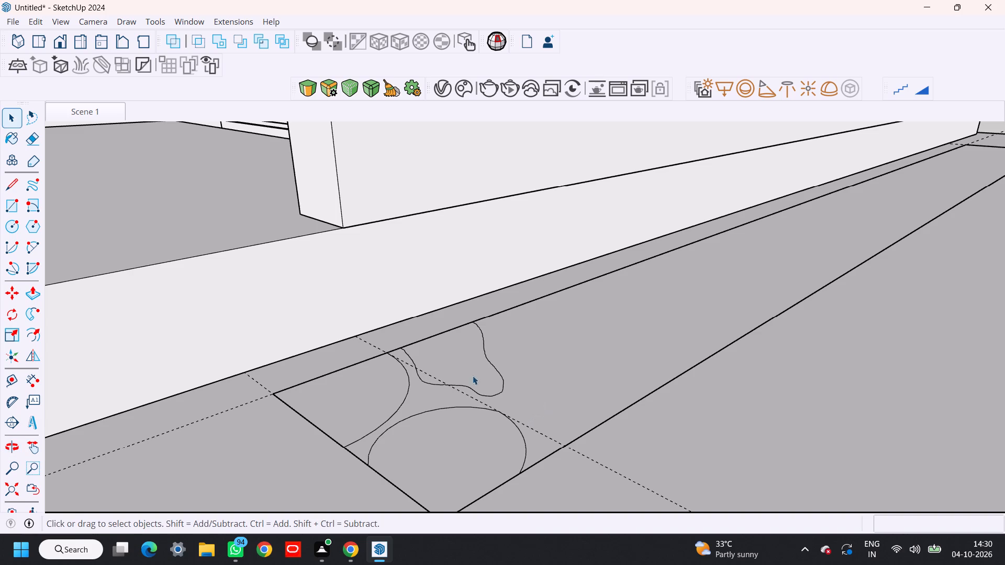
click(35, 191)
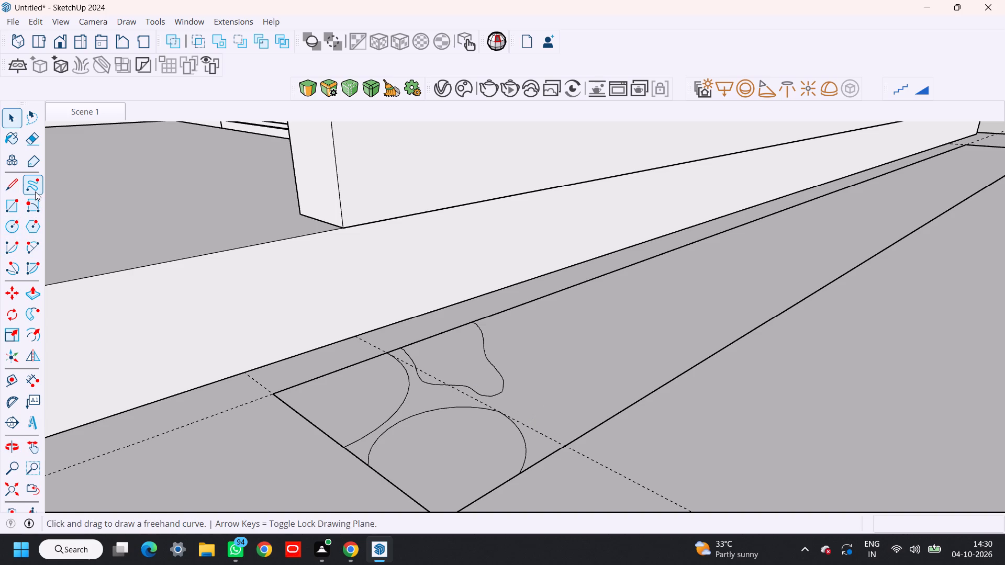
scroll(505, 427, up, 8)
drag(516, 341, 593, 492)
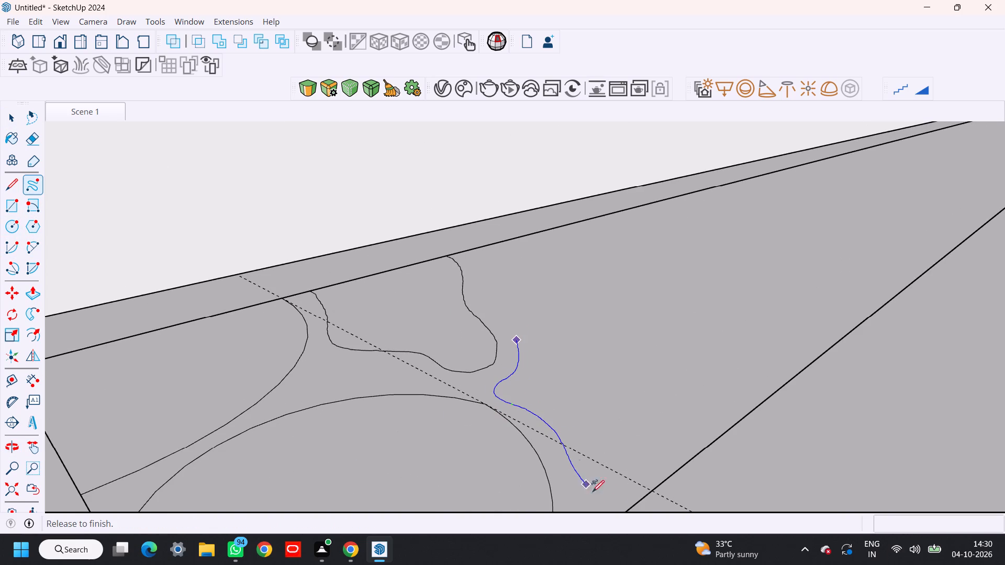
drag(593, 492, 635, 511)
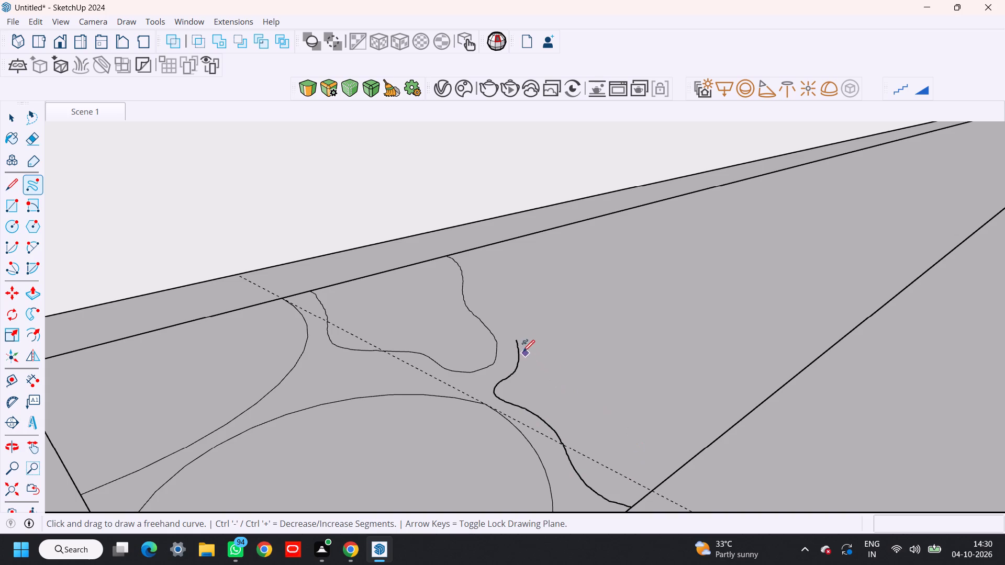
drag(518, 343, 569, 334)
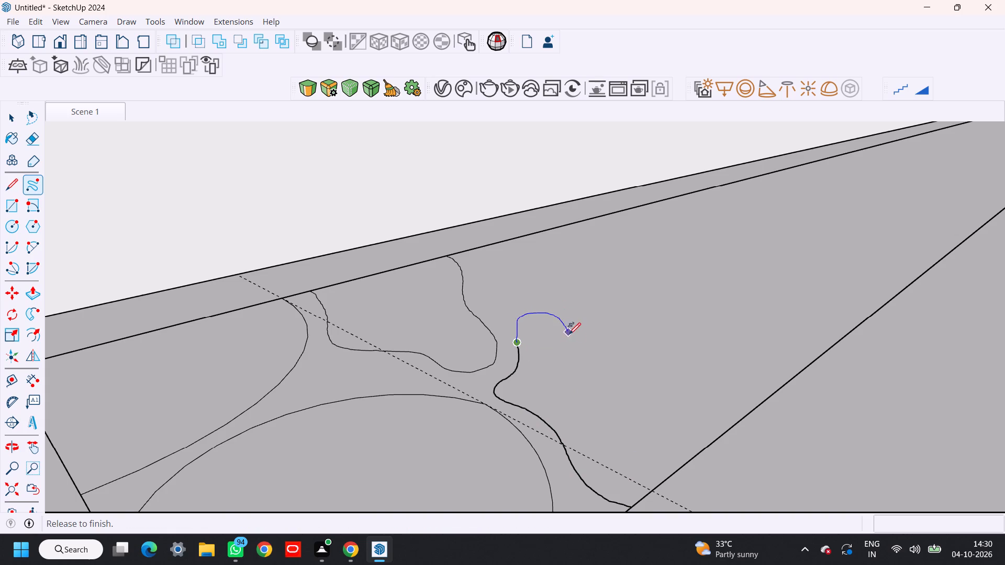
drag(569, 334, 763, 408)
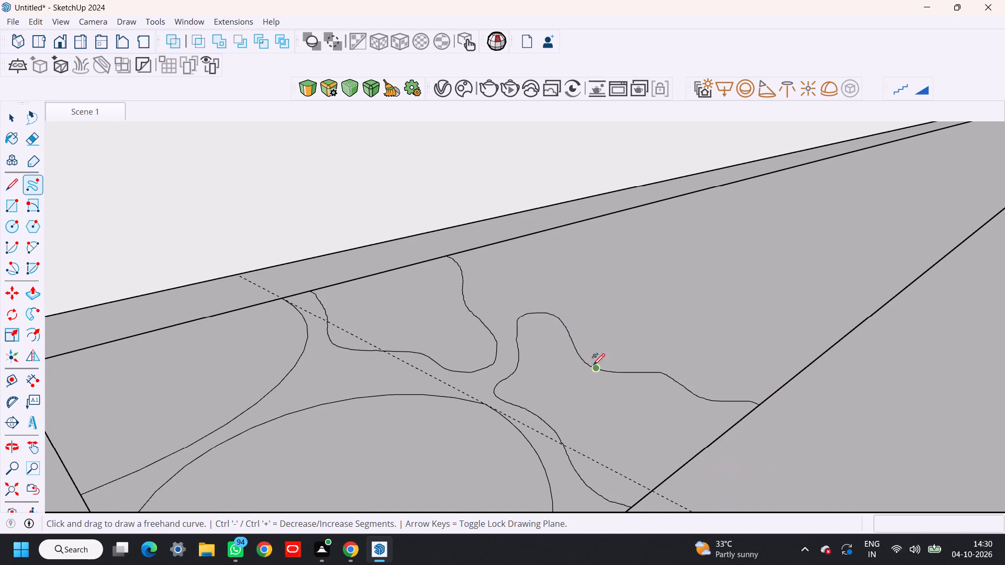
Draw a small U-shaped freehand stone outline on the house-side long edge, just behind the first freehand outline.
drag(492, 245, 488, 284)
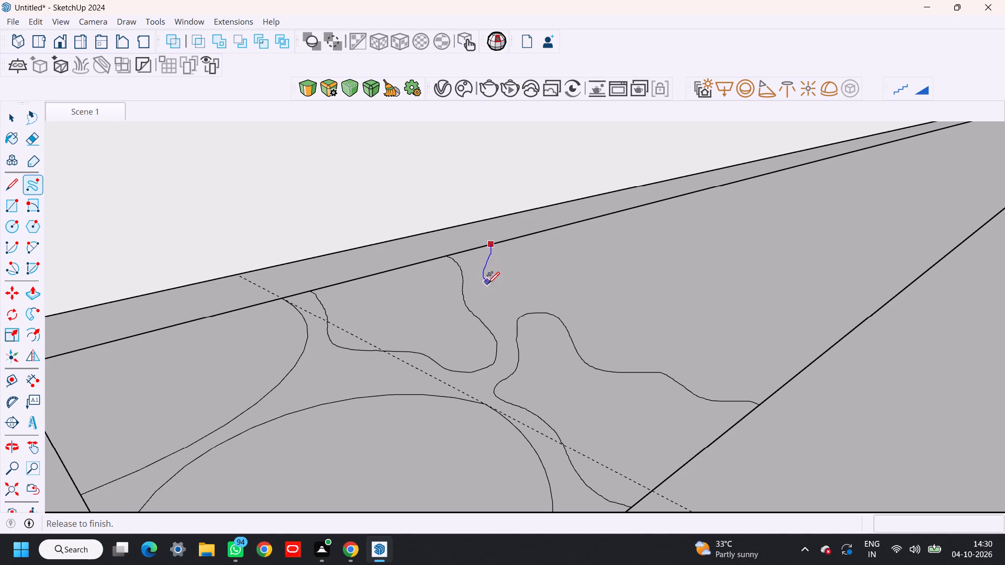
drag(488, 284, 551, 253)
drag(551, 253, 550, 230)
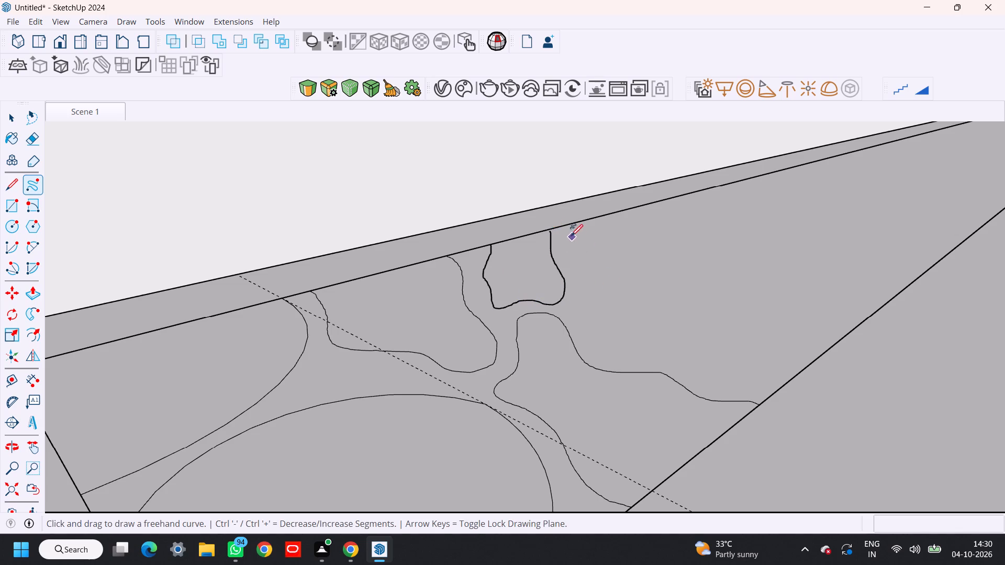
Draw two closed freehand stone outlines across the strip, one behind the U-shaped outline and one beside the outer long edge.
click(578, 275)
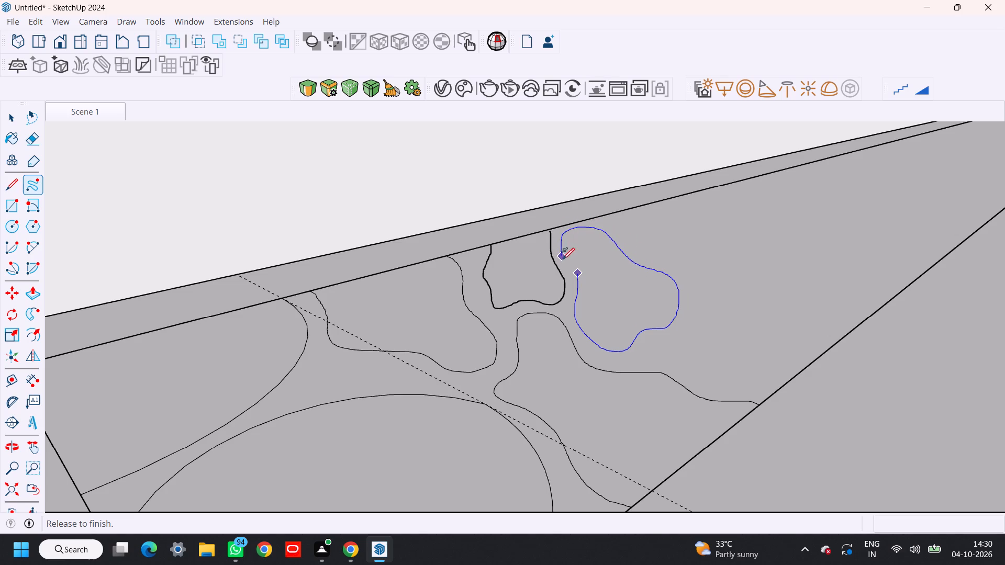
click(694, 292)
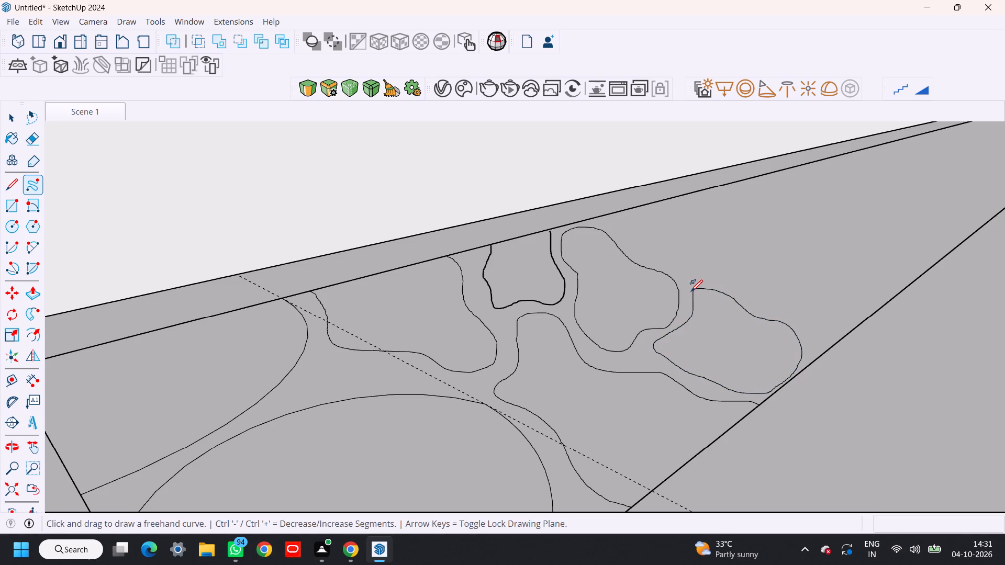
Draw another freehand stone outline from the house-side long edge and back to it, behind the two closed outlines.
drag(610, 217, 714, 266)
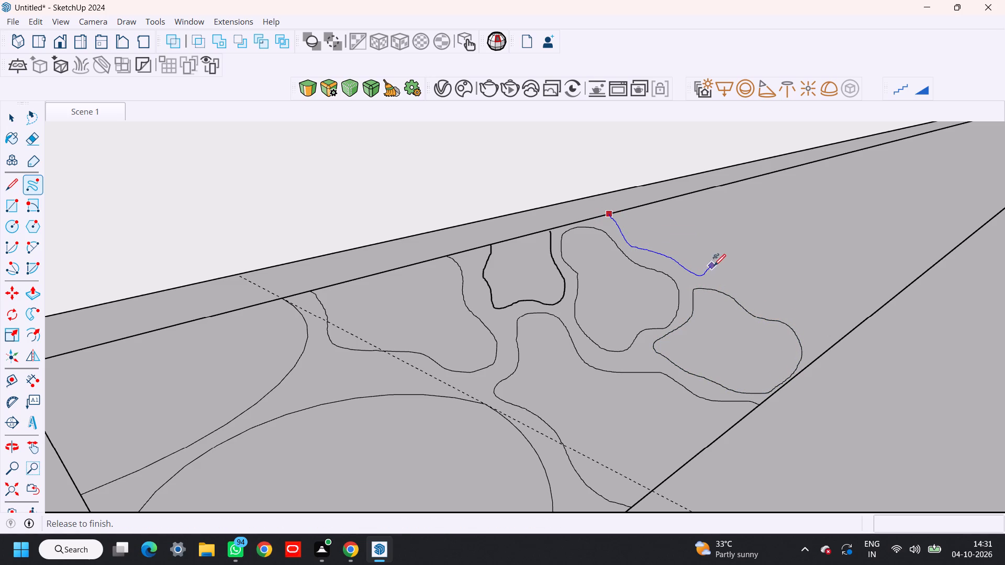
drag(714, 266, 665, 203)
drag(665, 203, 663, 201)
scroll(727, 269, down, 4)
shift+middle_drag(748, 286, 710, 330)
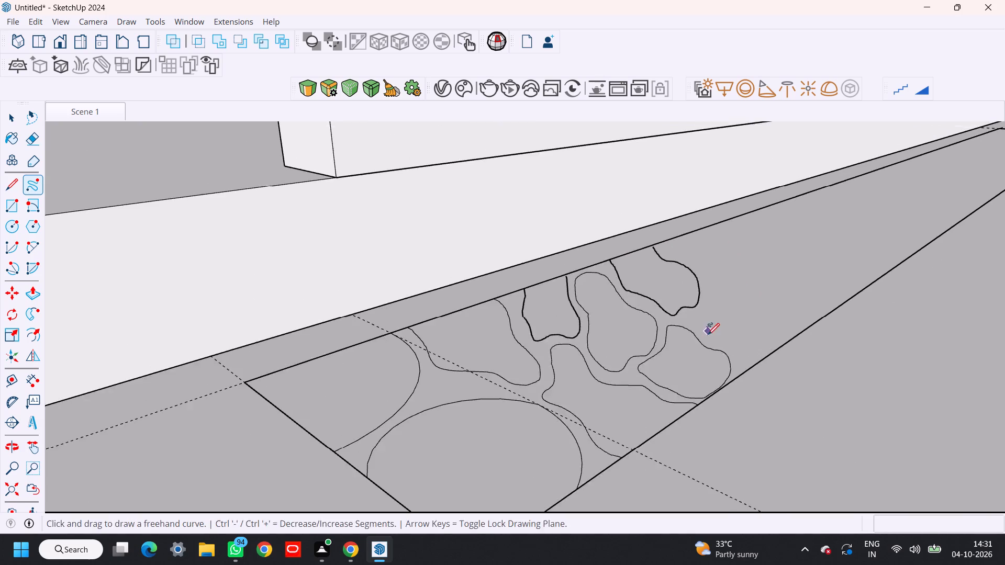
Draw a closed freehand stone outline beside the strip's outer long edge, behind the previous outer stone, and bridge its end gap.
middle_drag(712, 337, 682, 286)
scroll(677, 295, down, 4)
shift+middle_drag(676, 317, 631, 341)
middle_drag(632, 348, 662, 363)
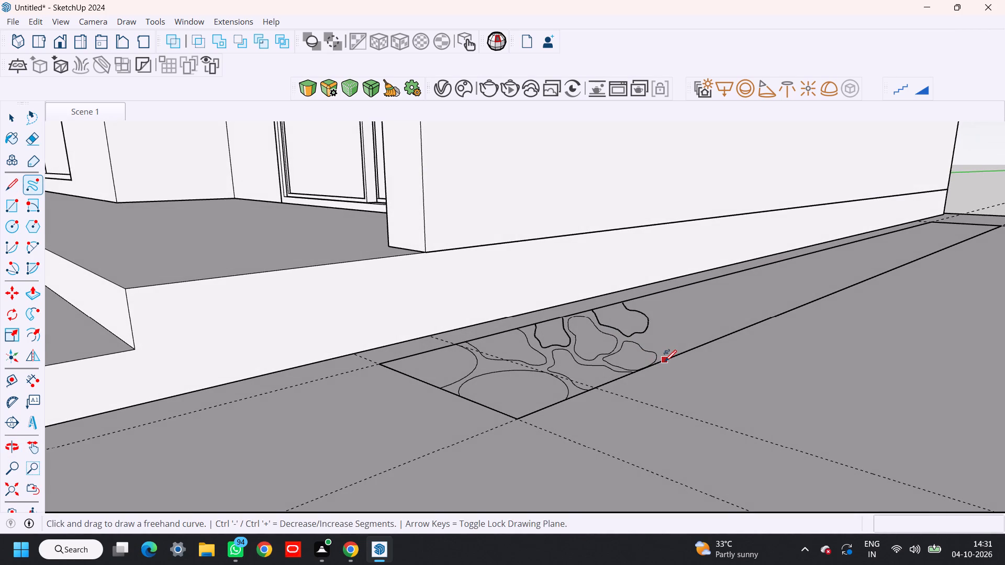
scroll(665, 361, down, 2)
shift+middle_drag(668, 358, 621, 351)
middle_drag(633, 333, 626, 353)
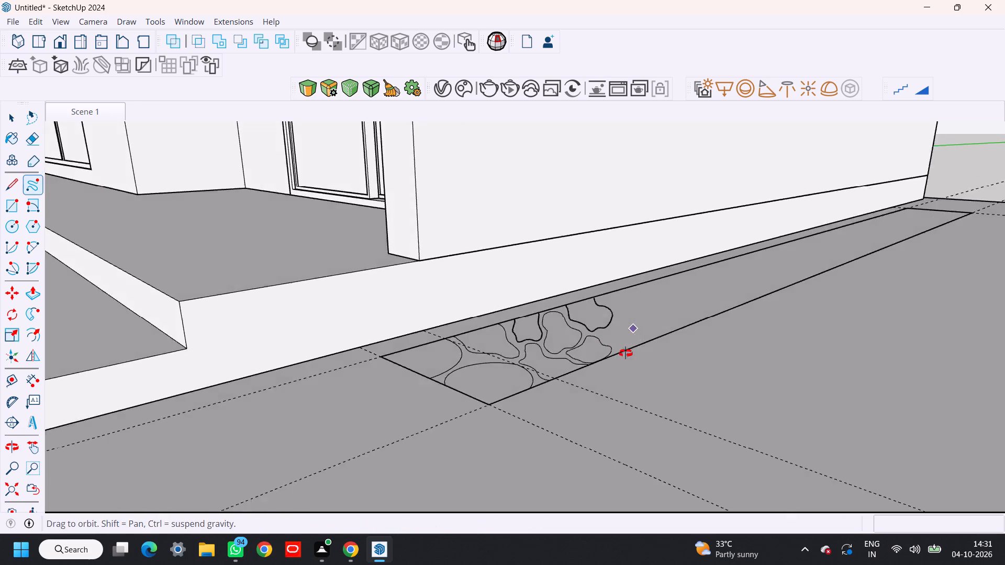
middle_drag(626, 353, 539, 446)
shift+middle_drag(606, 358, 585, 394)
scroll(589, 394, up, 8)
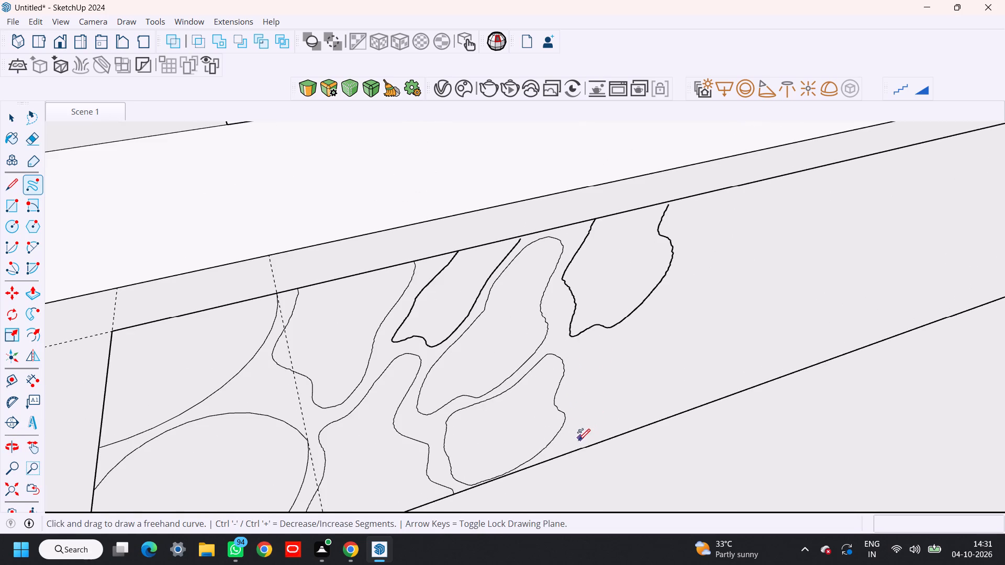
drag(571, 454, 604, 356)
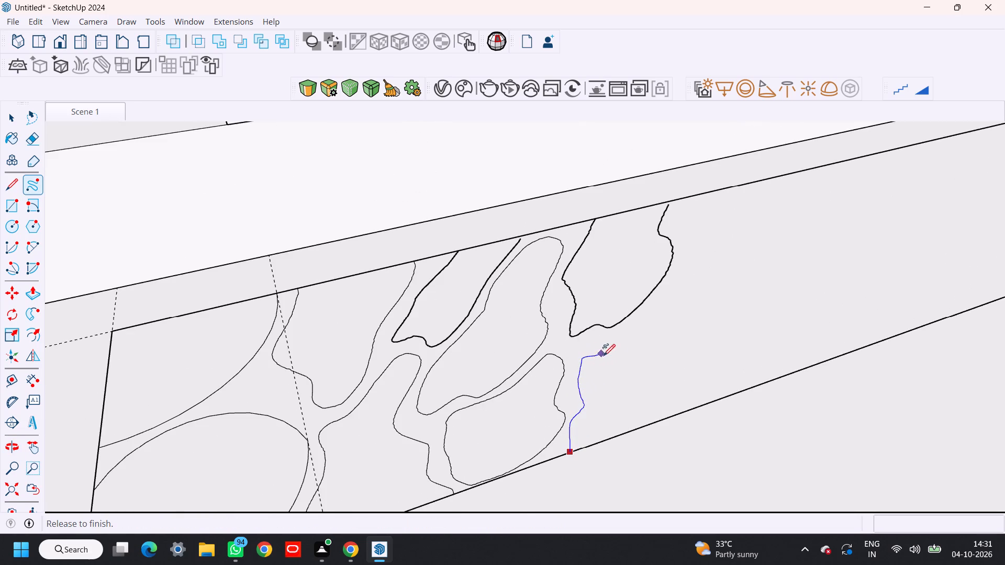
drag(604, 356, 670, 406)
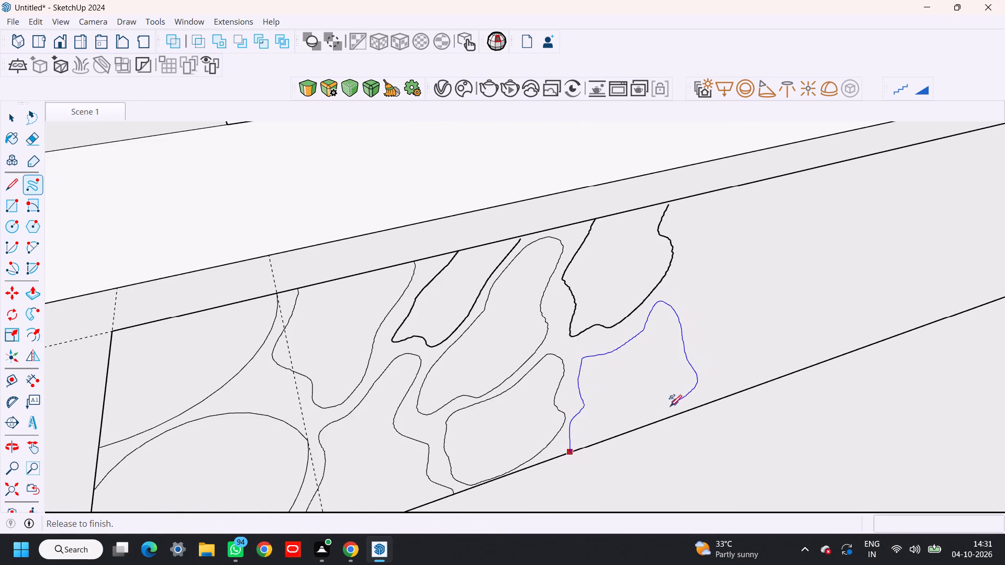
drag(670, 406, 569, 435)
drag(569, 435, 568, 434)
scroll(595, 427, up, 5)
scroll(555, 444, up, 9)
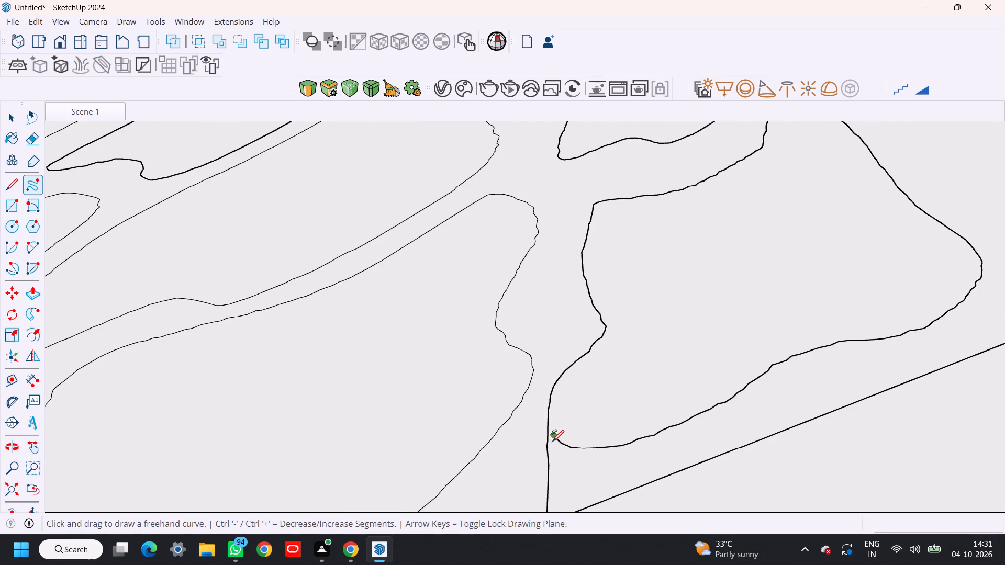
drag(552, 442, 544, 430)
Erase the overshoot and the stray tail running from the new stone outline toward the outer long edge.
key(space)
key(e)
scroll(552, 475, up, 2)
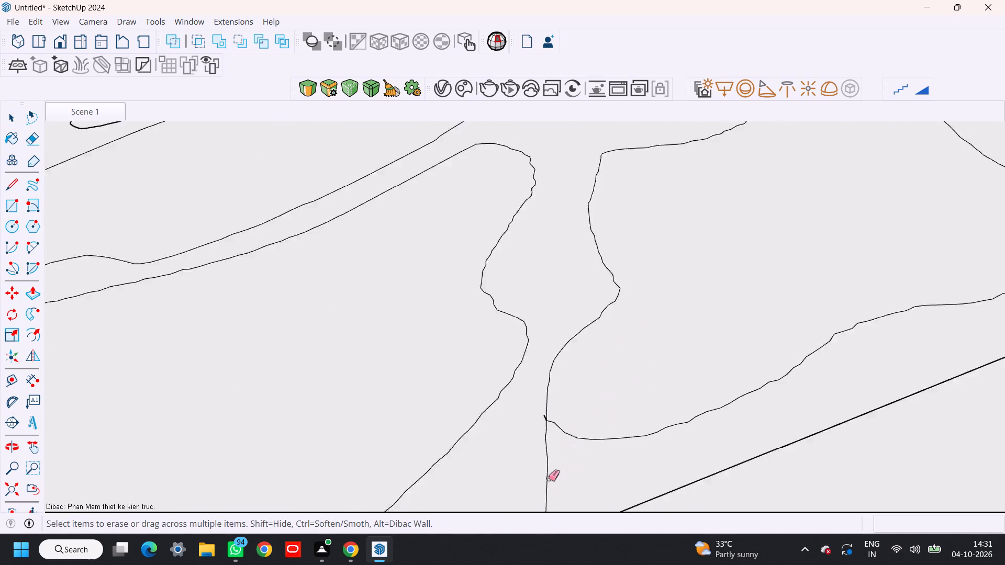
scroll(548, 478, up, 4)
drag(548, 462, 540, 471)
scroll(548, 445, up, 1)
scroll(536, 402, up, 7)
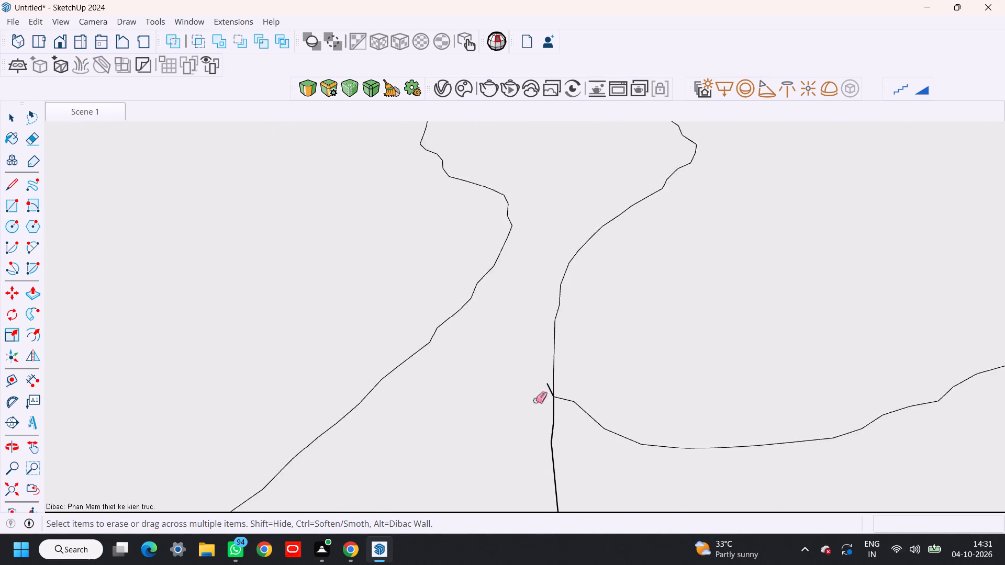
scroll(535, 400, up, 7)
drag(563, 375, 562, 393)
drag(578, 425, 568, 440)
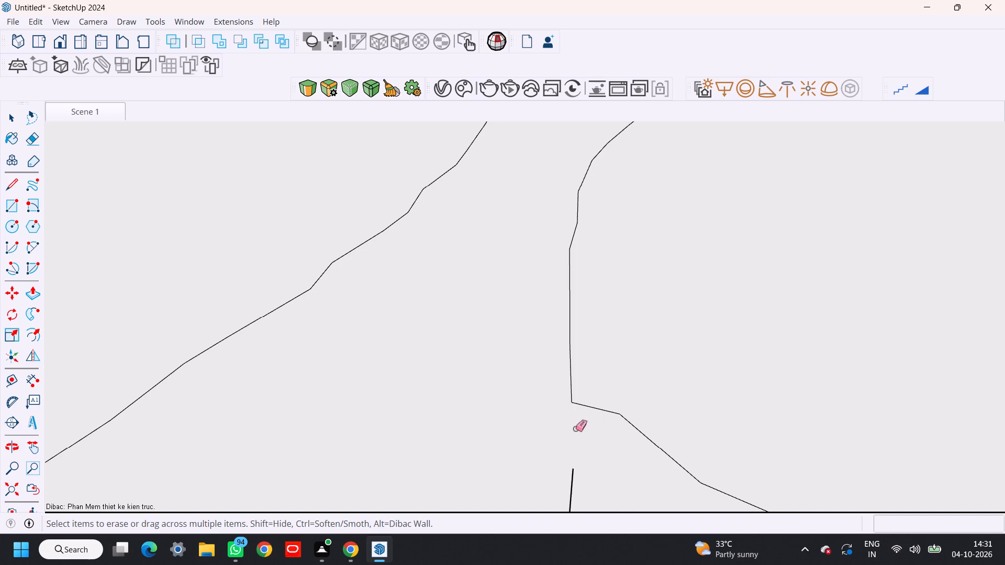
drag(572, 476, 567, 488)
scroll(568, 488, down, 20)
scroll(568, 488, down, 10)
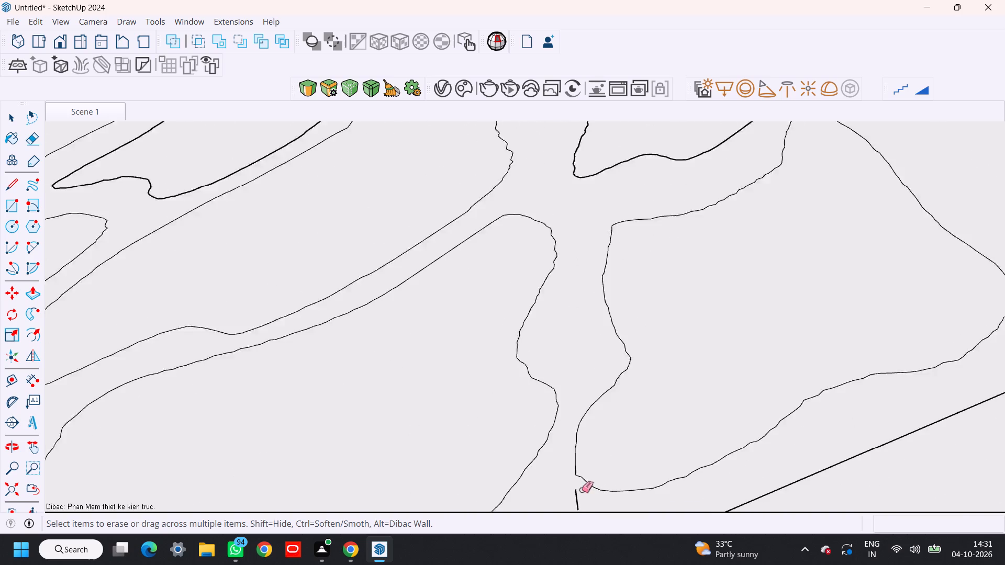
Close the U-shaped stone outline with a line about 1/2" long from its open end to the house-side long edge.
middle_drag(578, 405, 623, 545)
shift+middle_drag(616, 278, 661, 504)
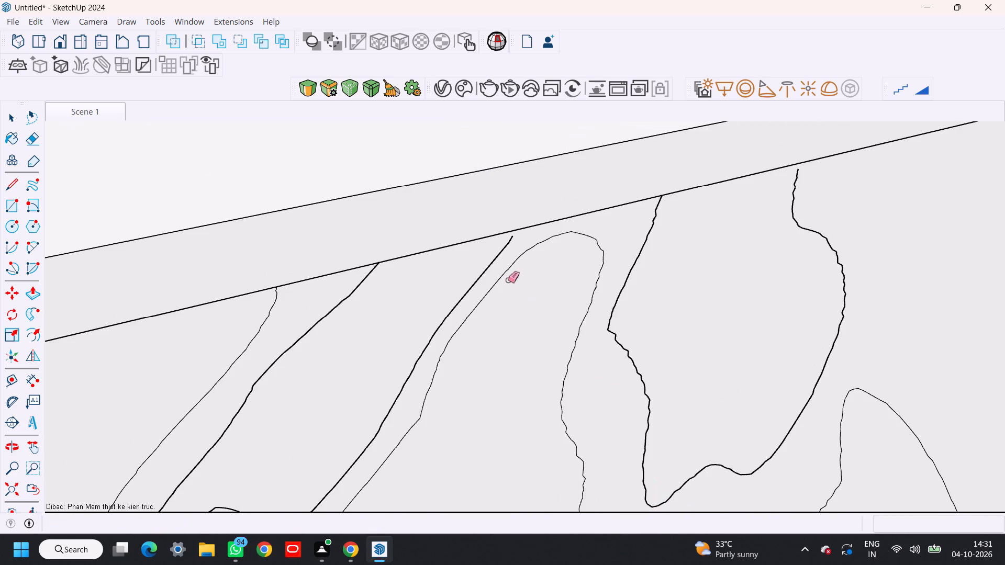
key(l)
scroll(554, 227, up, 12)
click(456, 251)
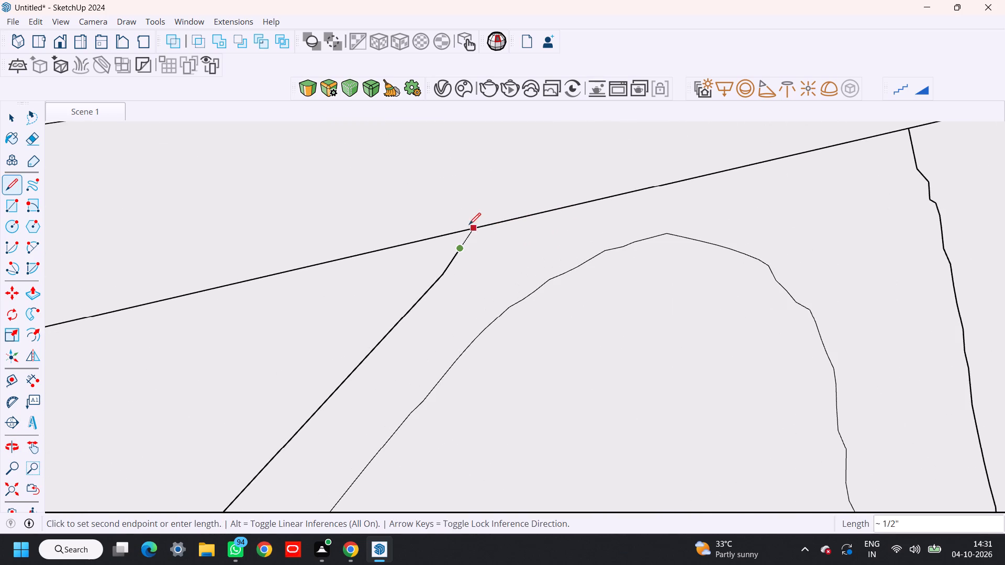
click(473, 225)
scroll(492, 236, down, 9)
key(space)
scroll(523, 234, down, 6)
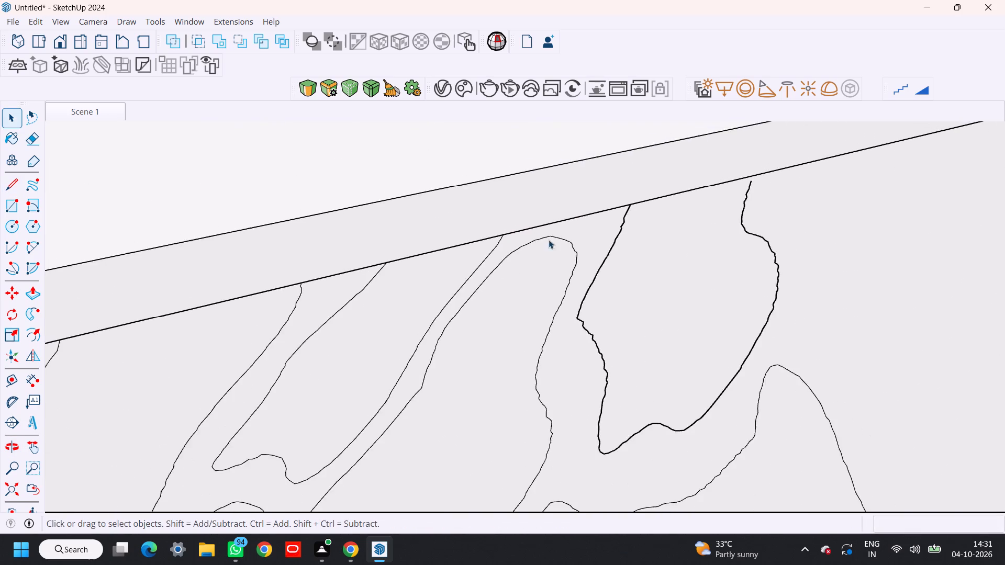
Close the rearmost house-side stone outline with a short line from its open end to the long edge.
shift+middle_drag(601, 240, 462, 337)
scroll(605, 268, up, 5)
key(l)
scroll(749, 272, up, 8)
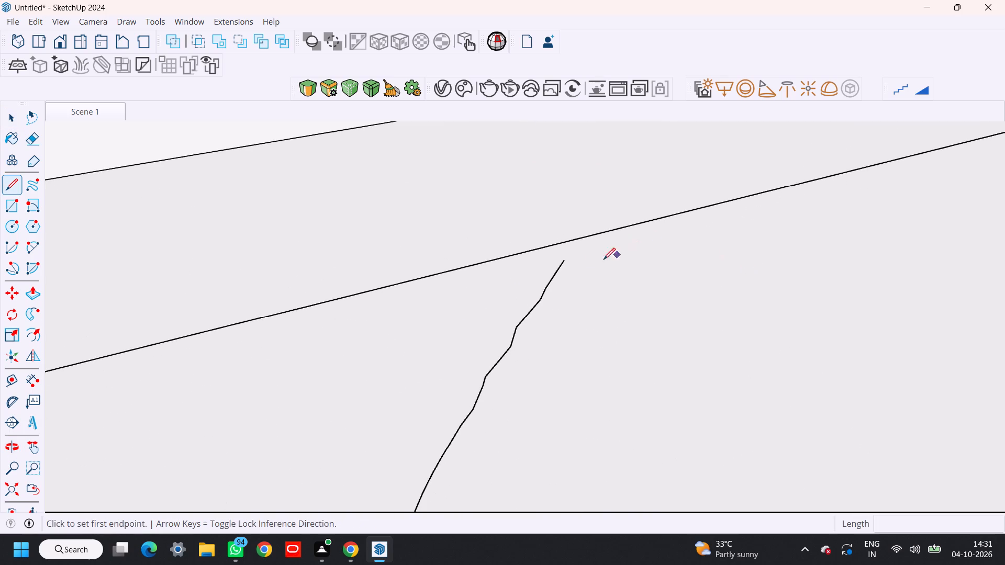
click(564, 263)
click(580, 238)
key(space)
scroll(607, 252, down, 20)
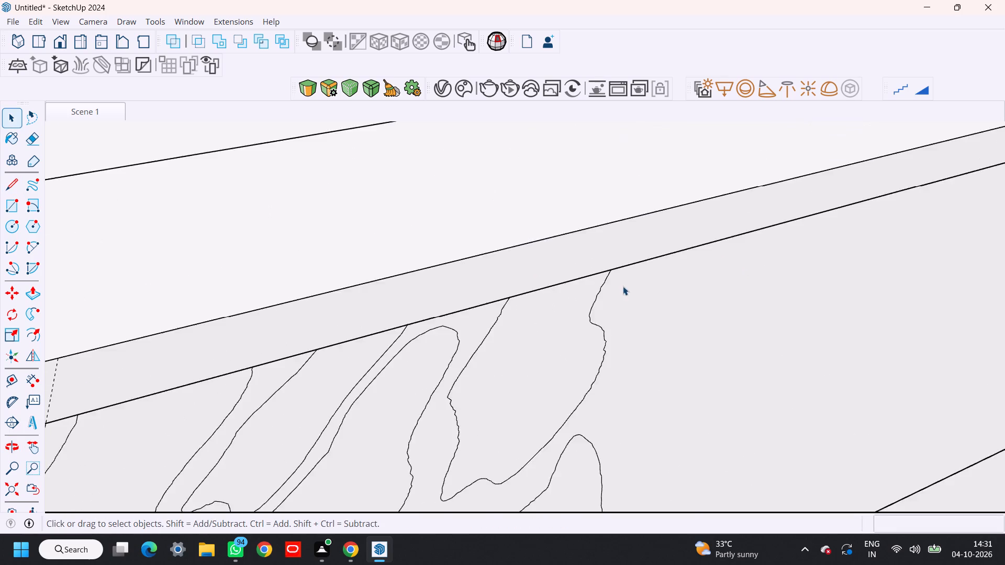
Copy the seven freehand stones, leaving out the two front arc pieces, about 3' 3" along the strip's outer long edge.
scroll(623, 286, down, 12)
double_click(587, 335)
scroll(586, 359, up, 5)
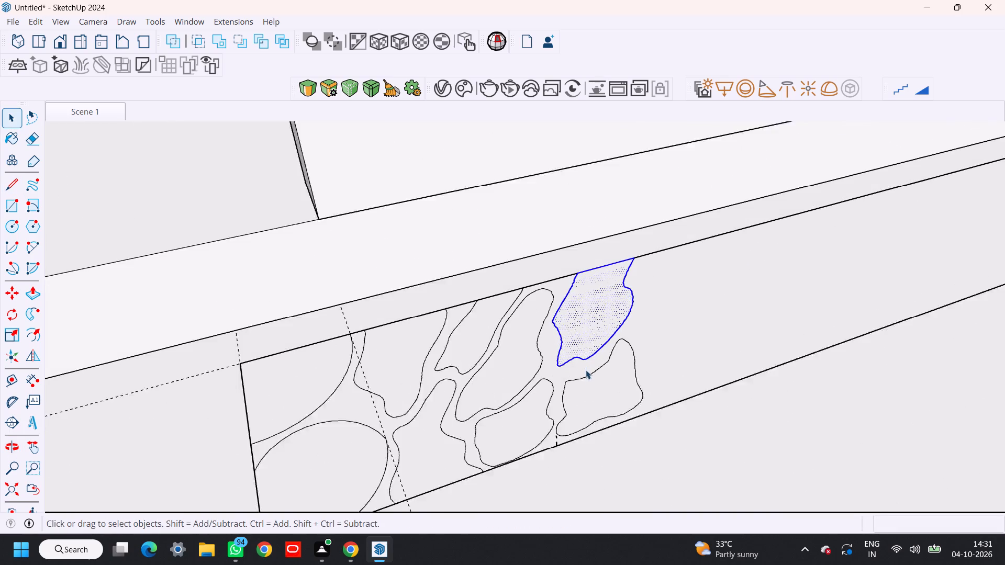
double_click(596, 398)
ctrl+double_click(588, 326)
ctrl+double_click(522, 419)
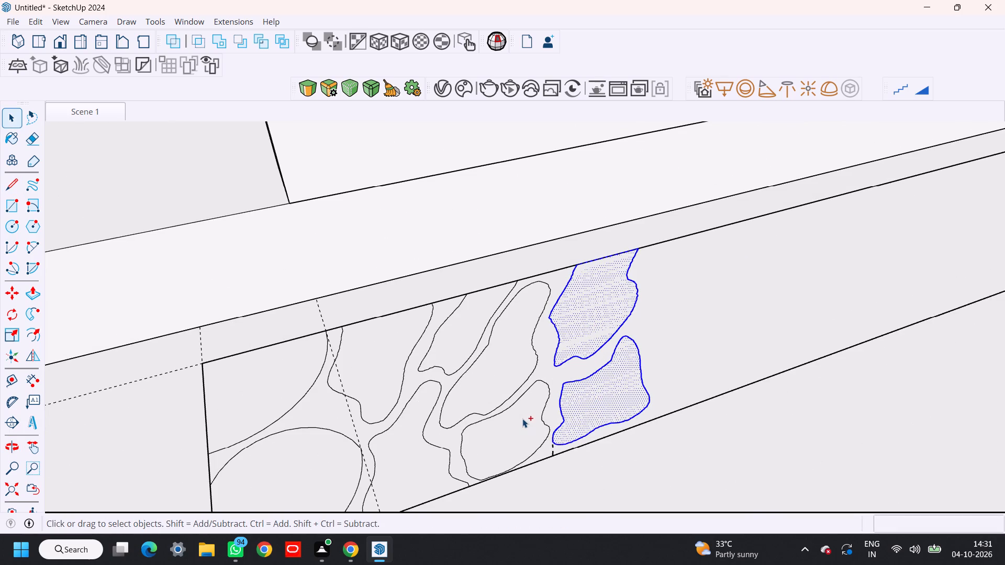
ctrl+double_click(506, 380)
ctrl+double_click(468, 349)
ctrl+double_click(391, 347)
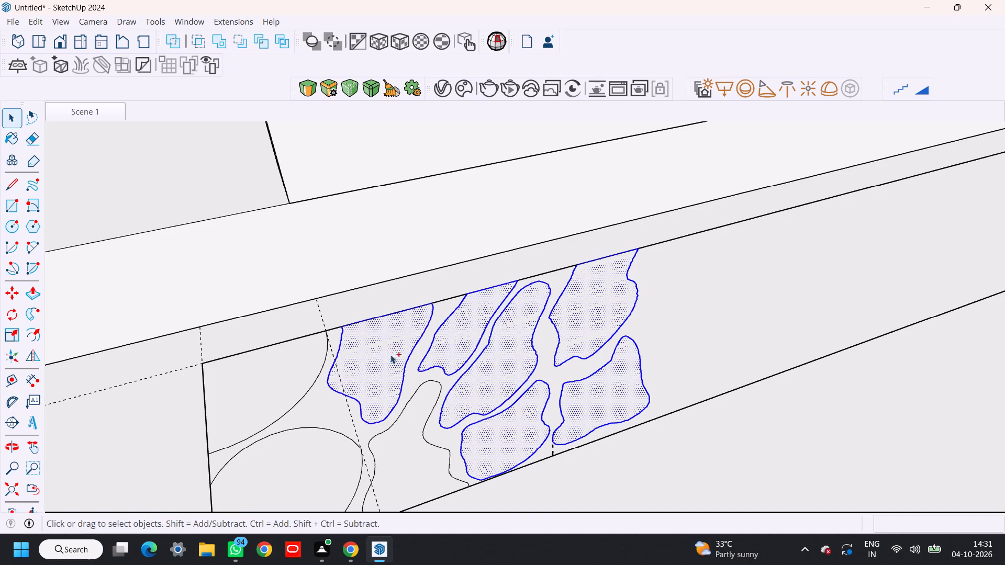
ctrl+double_click(415, 469)
ctrl+double_click(327, 470)
ctrl+double_click(280, 389)
scroll(304, 406, down, 3)
shift+middle_drag(310, 415, 366, 370)
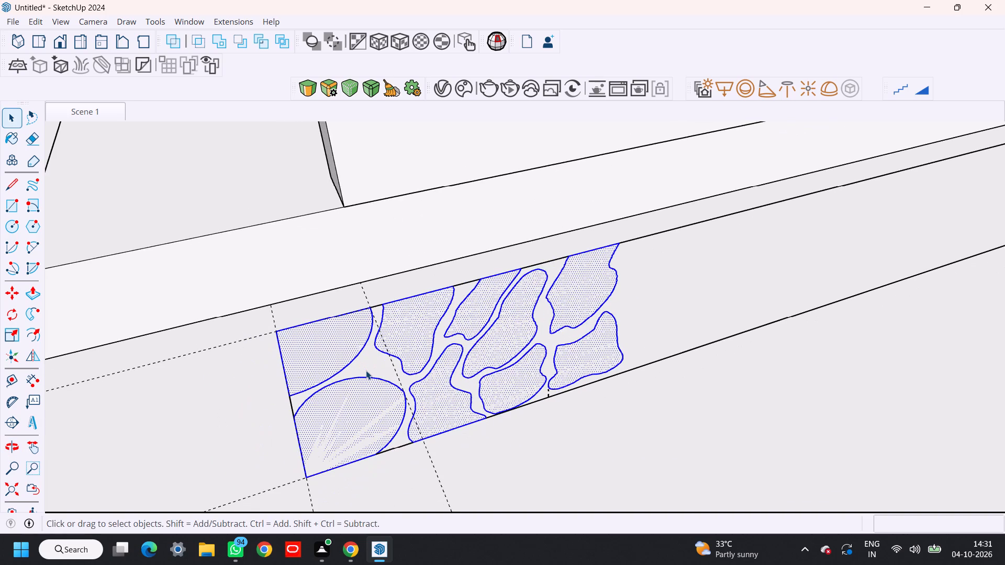
shift+double_click(361, 416)
shift+double_click(325, 329)
key(m)
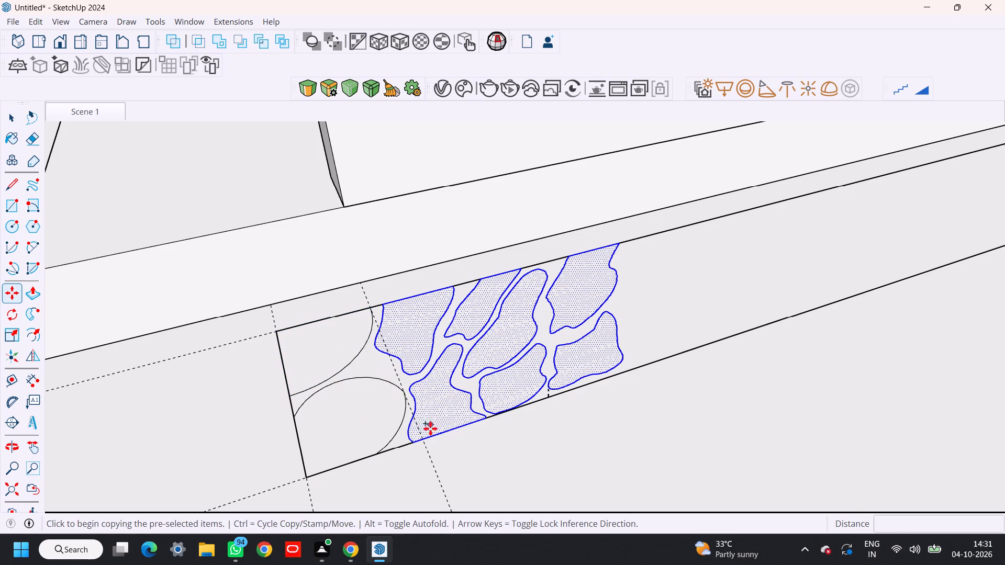
scroll(430, 435, up, 1)
click(411, 444)
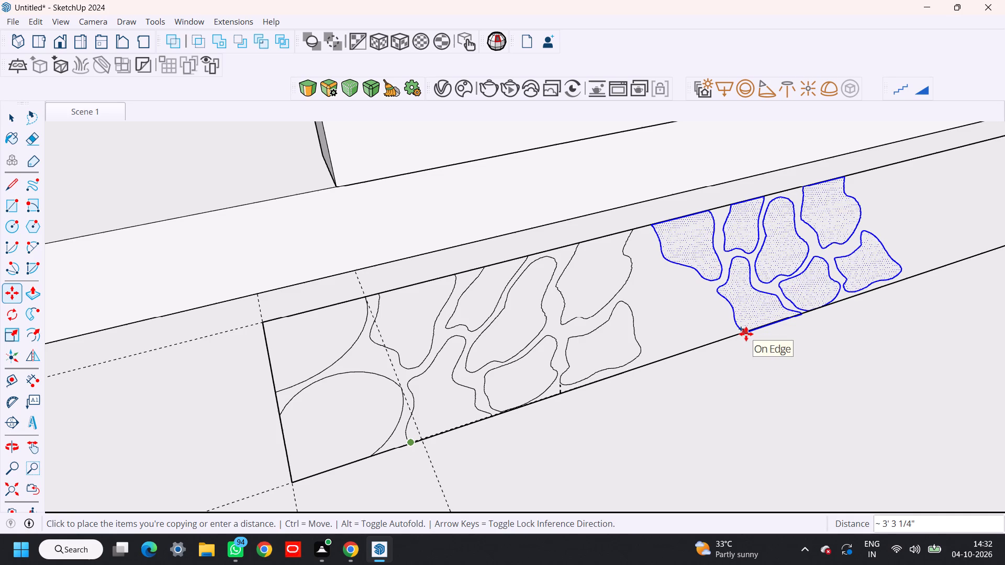
click(739, 335)
Array the copied stone group along the strip, first as 5X and finally as 6X.
scroll(738, 335, down, 7)
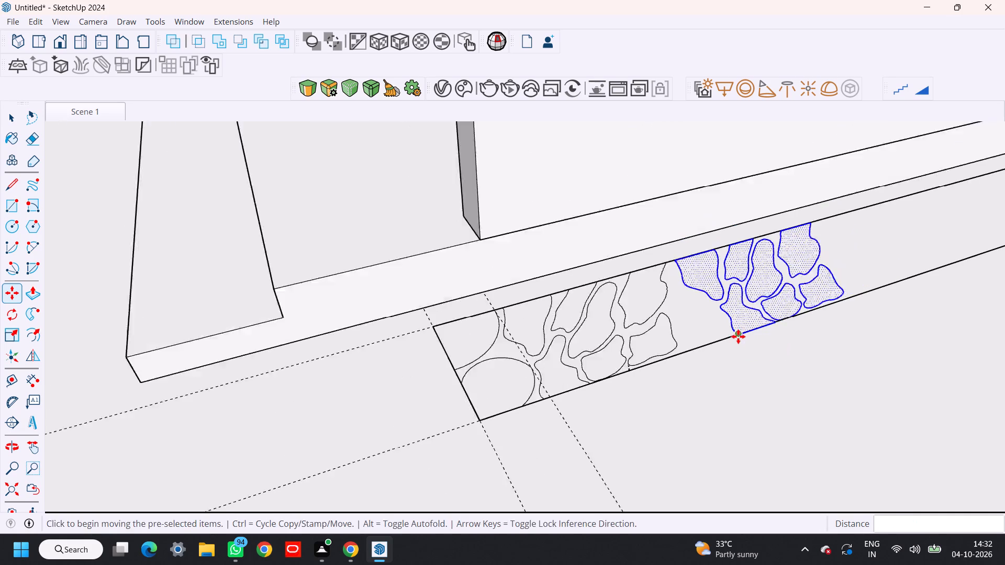
shift+middle_drag(745, 337, 293, 448)
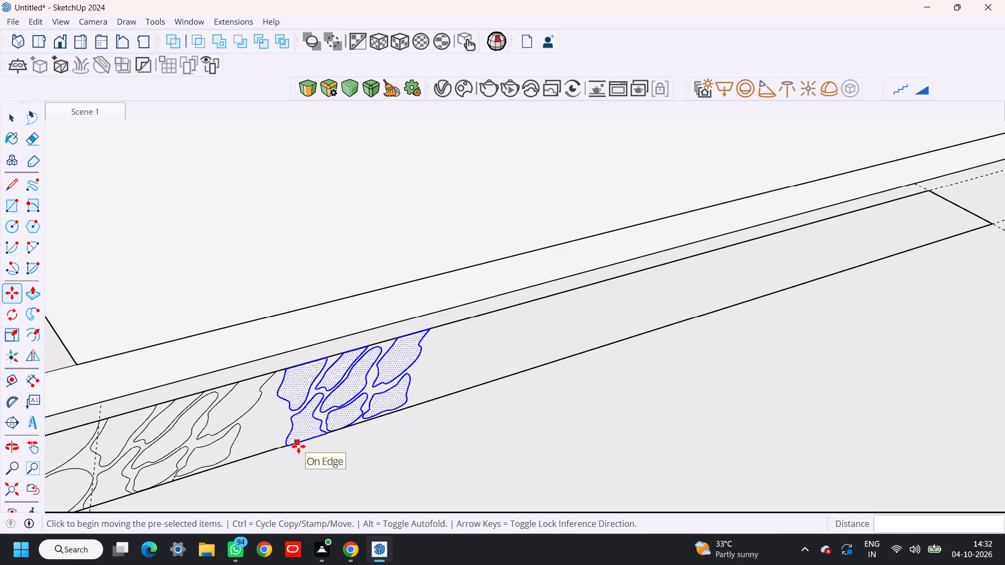
text(5X)
key(Return)
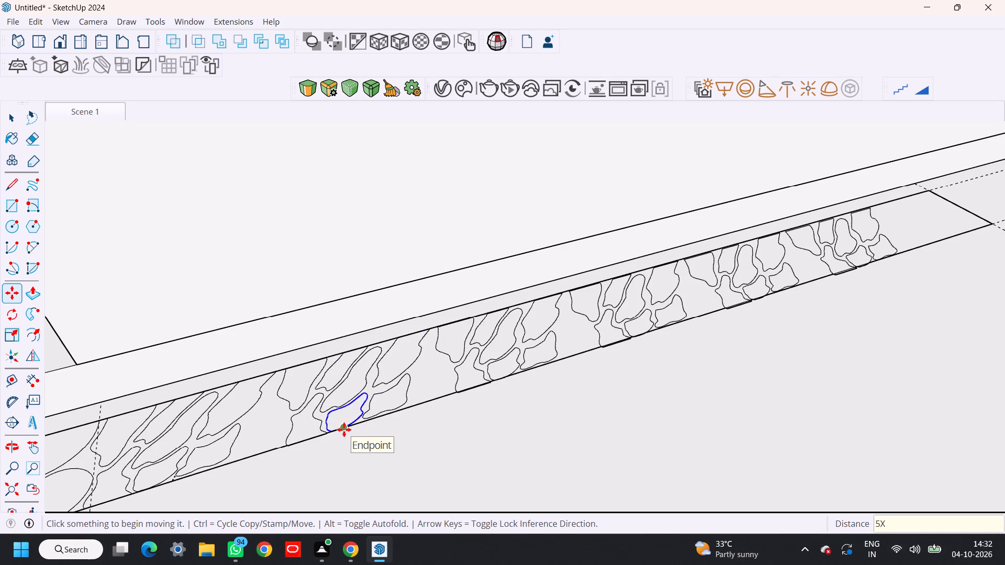
text(6X)
key(Return)
key(space)
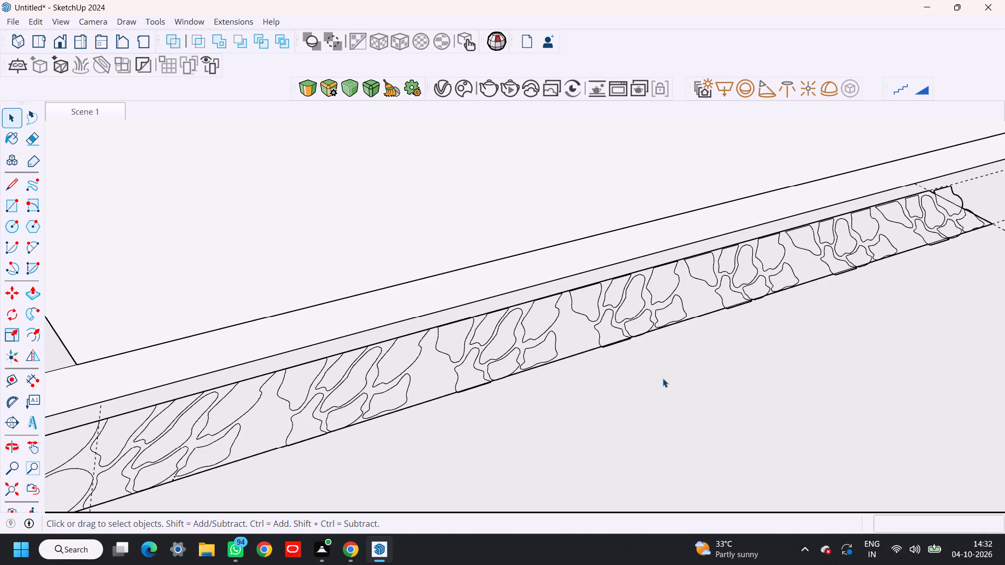
Start moving the outer-edge stone of the first copied group, together with its boundary, from its corner on the long edge.
shift+middle_drag(663, 378, 543, 399)
shift+middle_drag(365, 417, 599, 363)
scroll(363, 412, up, 4)
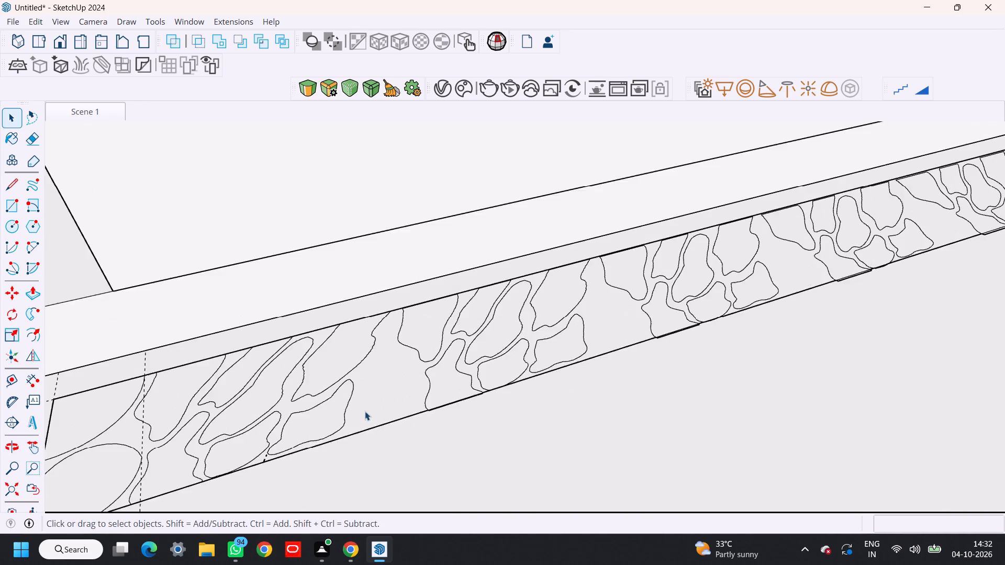
scroll(365, 411, up, 8)
double_click(512, 370)
key(comma)
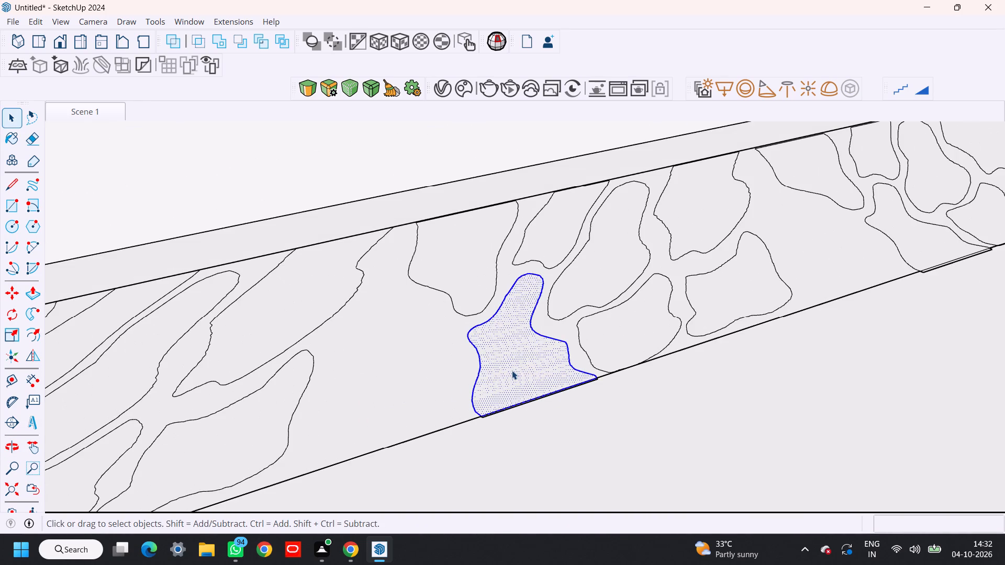
key(m)
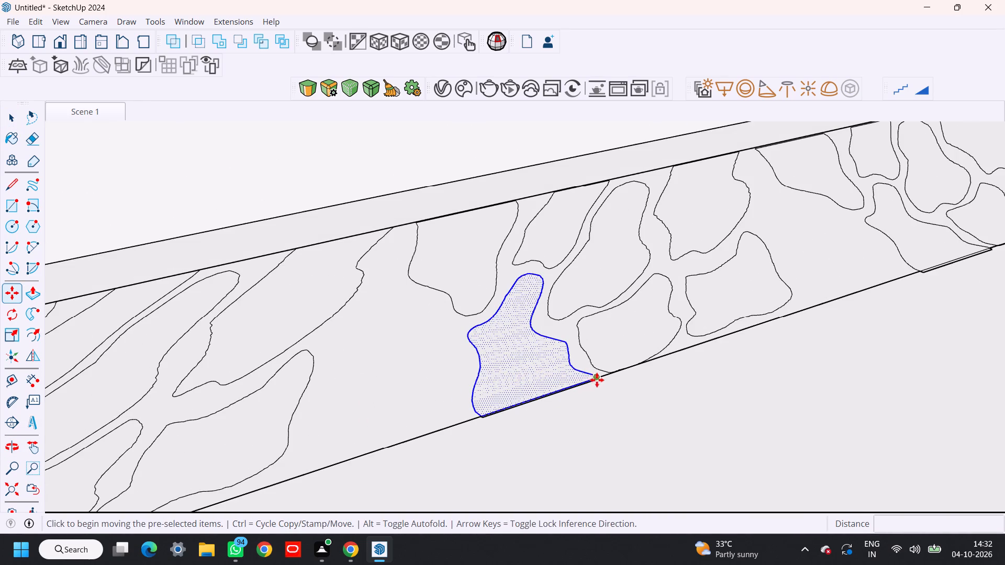
Copy the selected outer-edge stone about 9 5/16" toward the strip's front, into the empty gap along the long edge.
scroll(598, 385, up, 14)
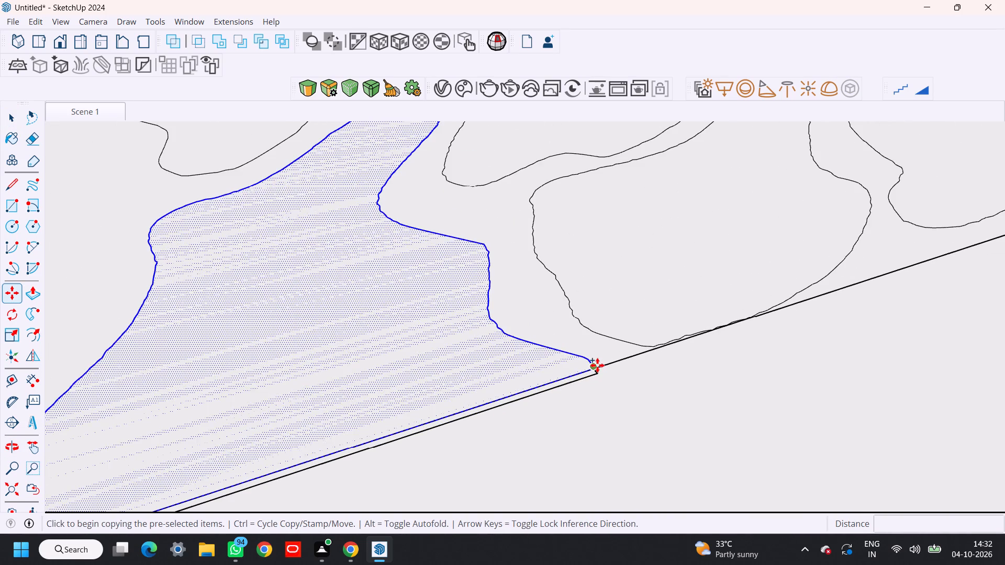
click(597, 365)
scroll(462, 395, down, 10)
shift+middle_drag(443, 406, 597, 335)
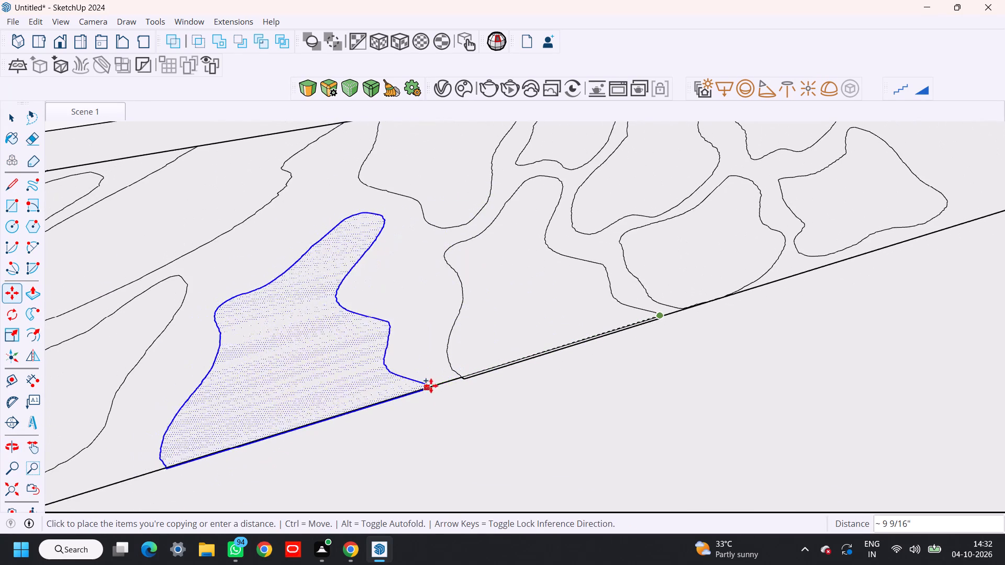
click(434, 386)
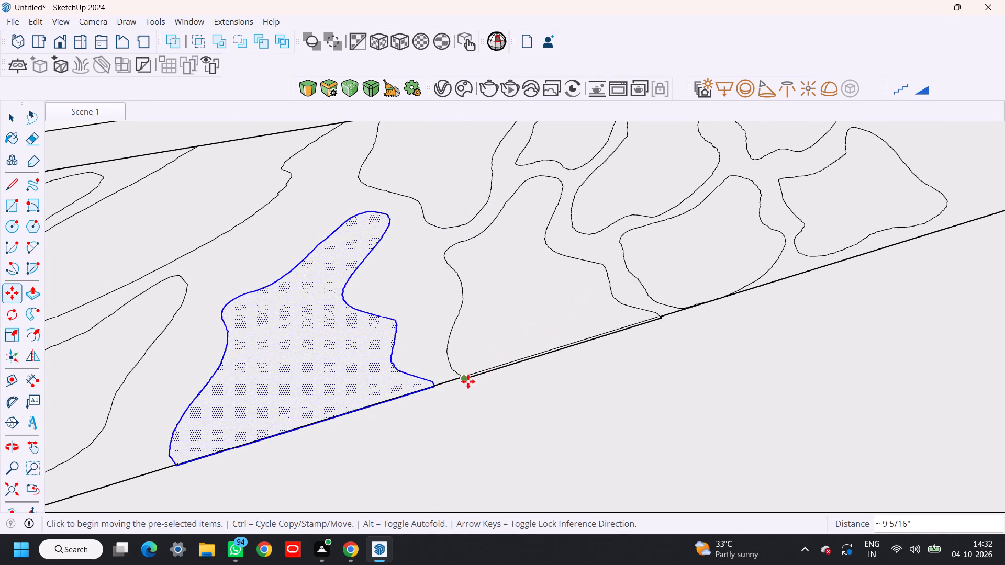
Copy that gap stone about 3' 1 3/4" toward the rear along the outer edge and array it, first as 4X and finally as 3X.
scroll(445, 392, up, 4)
click(430, 383)
scroll(575, 322, down, 10)
shift+middle_drag(649, 305, 426, 390)
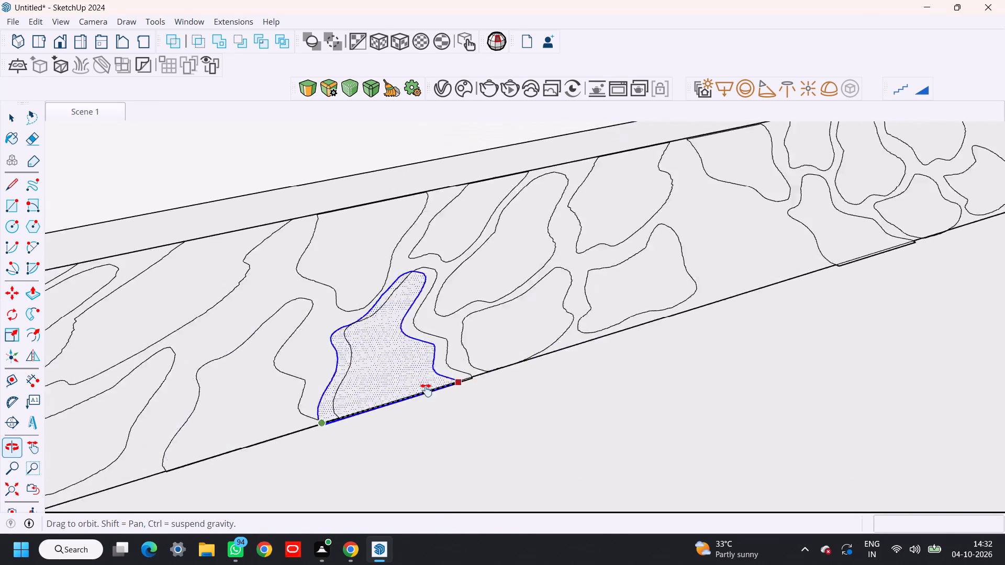
shift+middle_drag(426, 390, 158, 427)
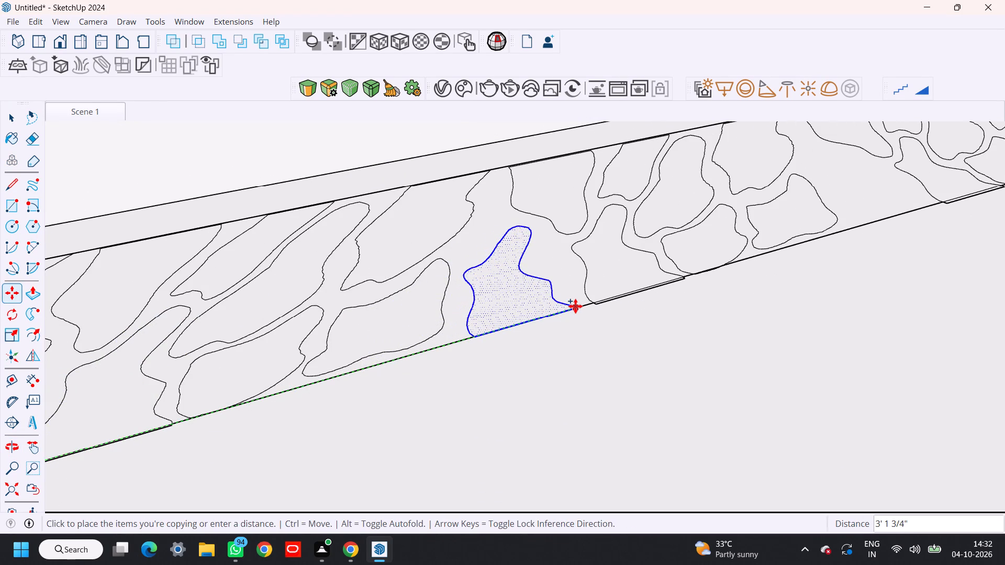
click(575, 306)
text(4X)
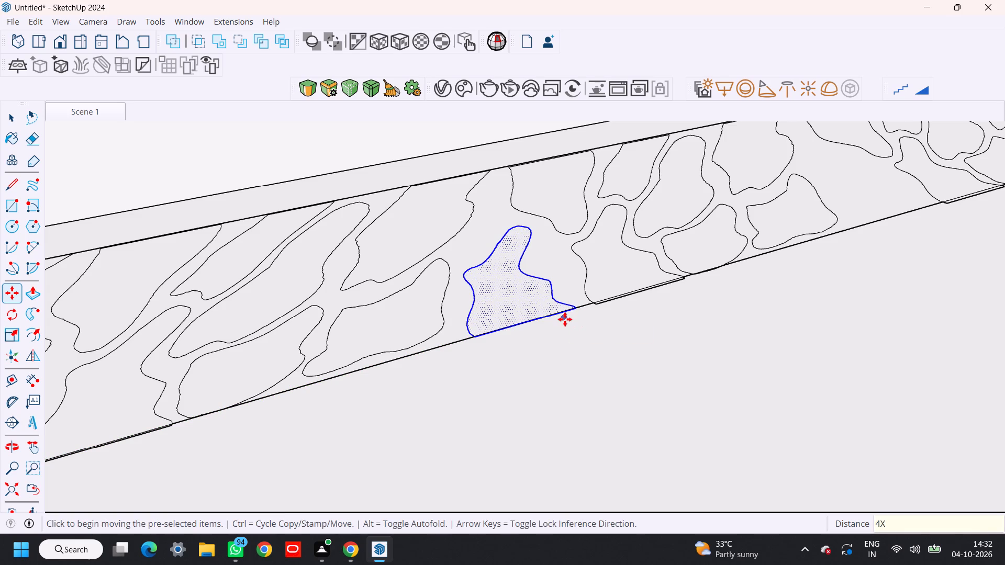
key(Return)
scroll(557, 331, down, 18)
shift+middle_drag(548, 341, 386, 376)
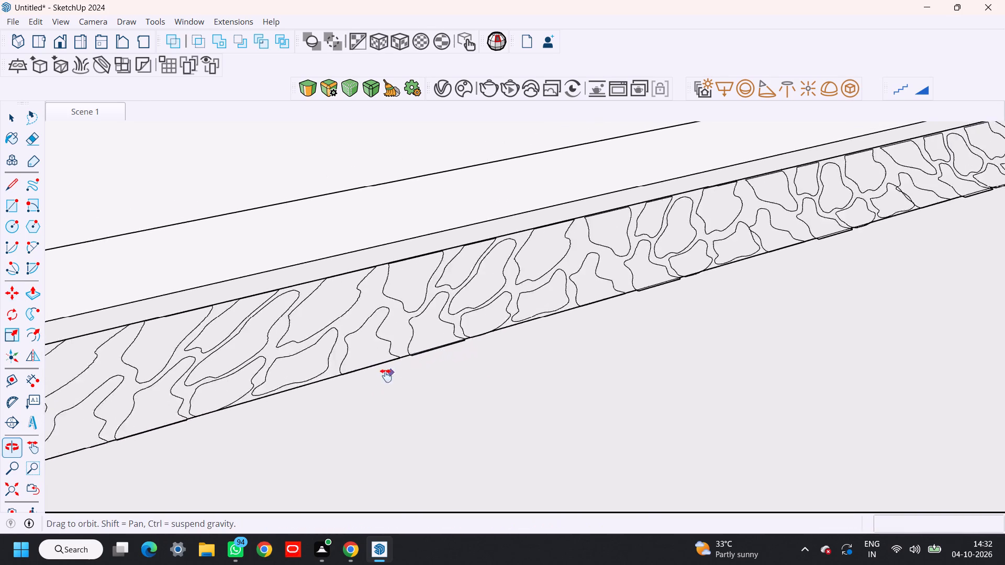
shift+middle_drag(386, 376, 275, 395)
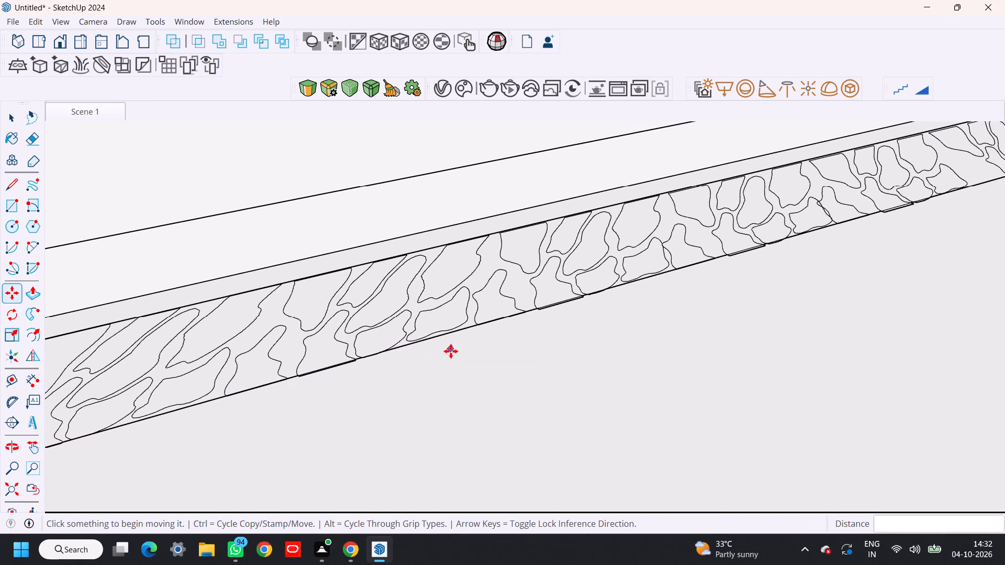
text(3X)
key(Return)
Erase the short outline segments of the last arrayed gap stone where they overlap the neighbouring stone.
shift+middle_drag(609, 338, 409, 381)
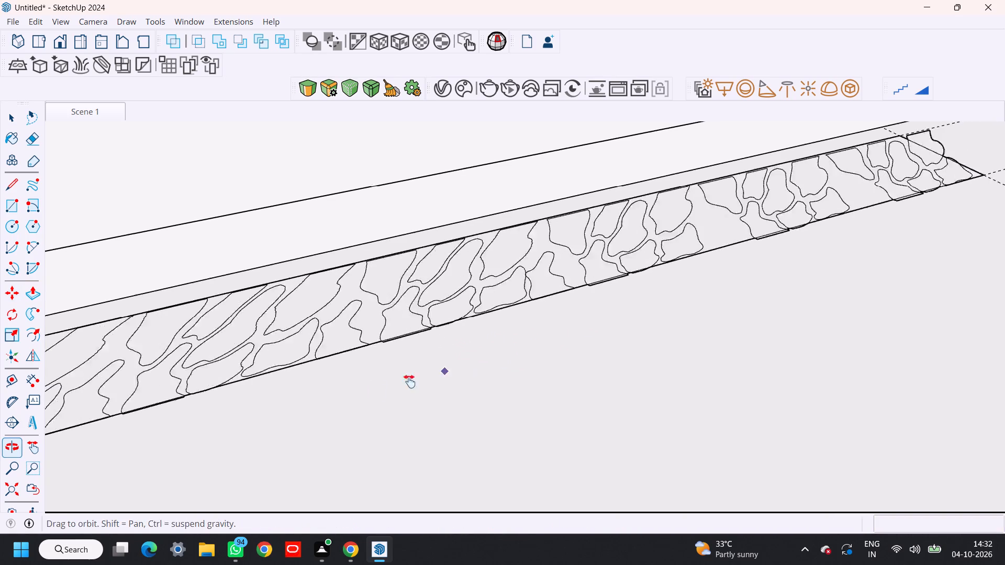
shift+middle_drag(409, 381, 366, 395)
key(space)
scroll(497, 315, up, 11)
scroll(449, 282, up, 7)
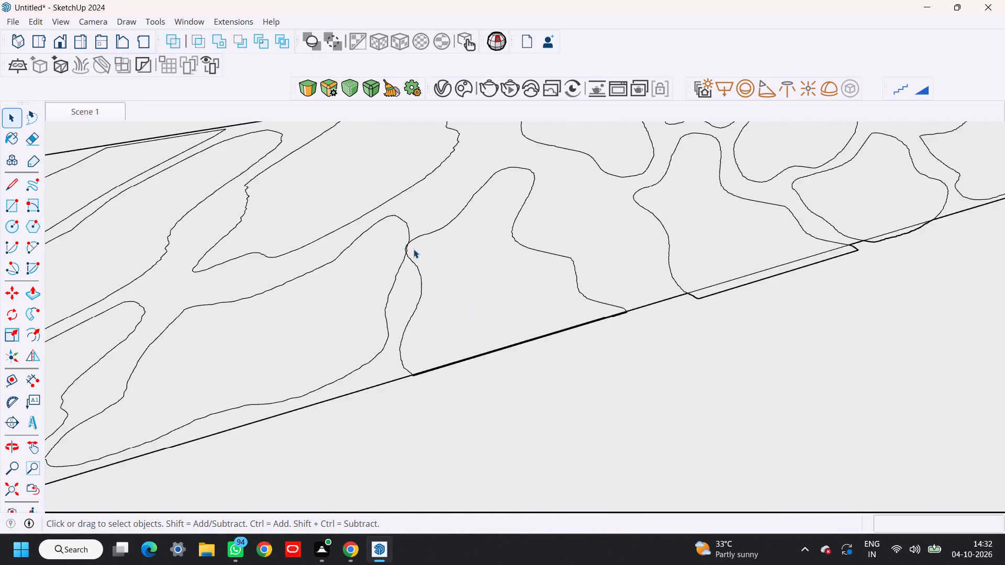
scroll(414, 249, up, 7)
scroll(410, 257, down, 14)
shift+middle_drag(485, 286, 461, 303)
scroll(392, 280, up, 9)
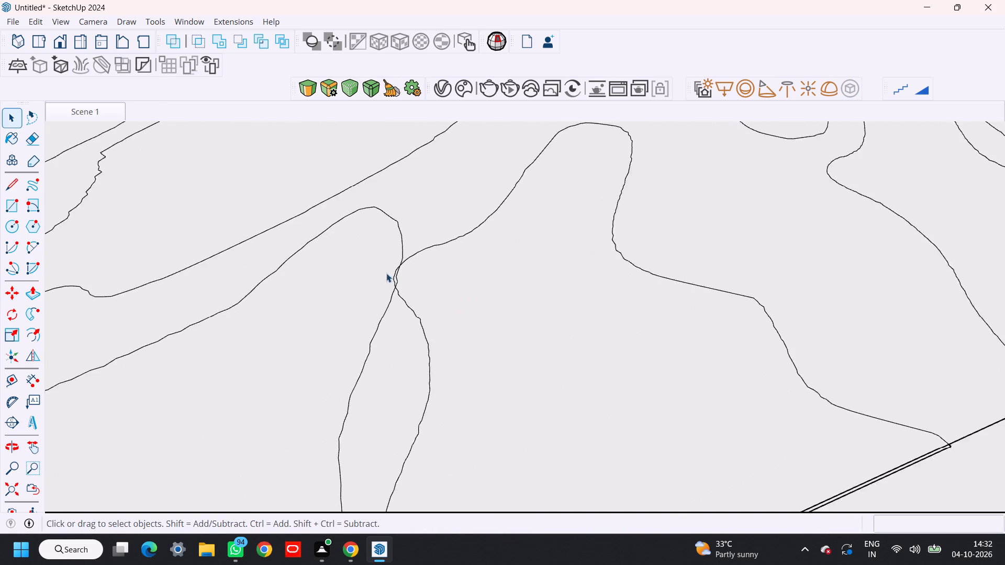
scroll(386, 273, up, 15)
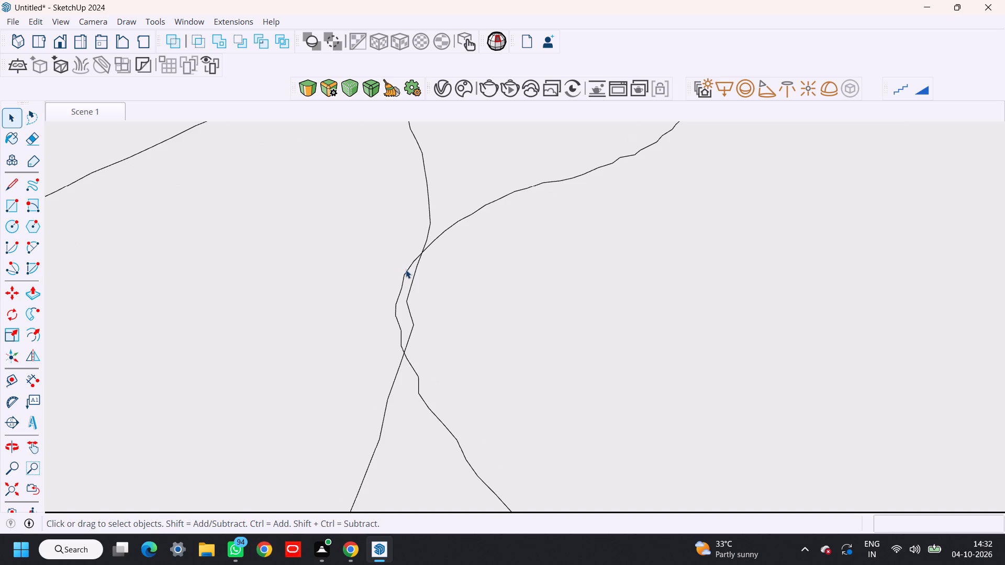
key(e)
scroll(406, 269, up, 9)
drag(416, 254, 411, 278)
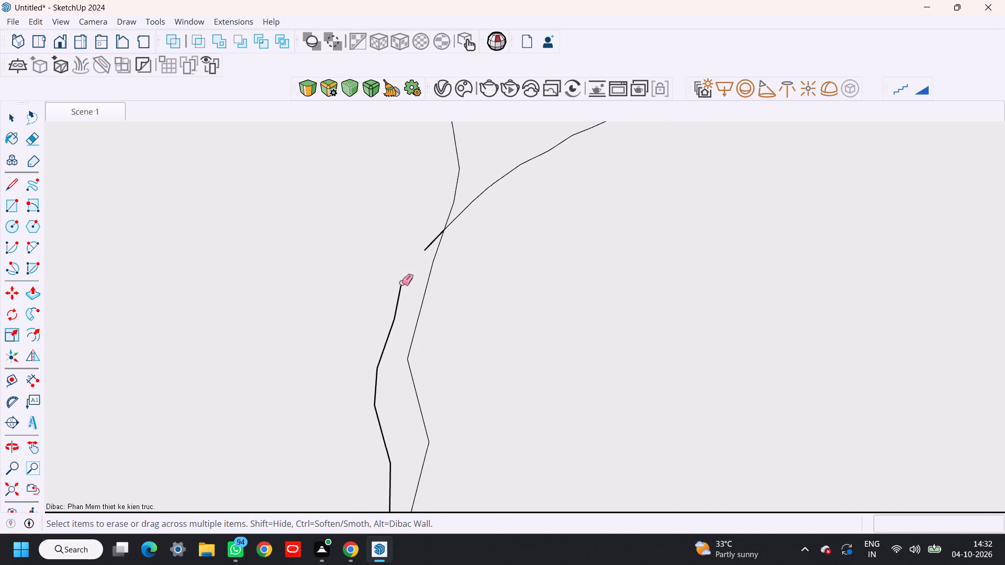
drag(401, 281, 390, 490)
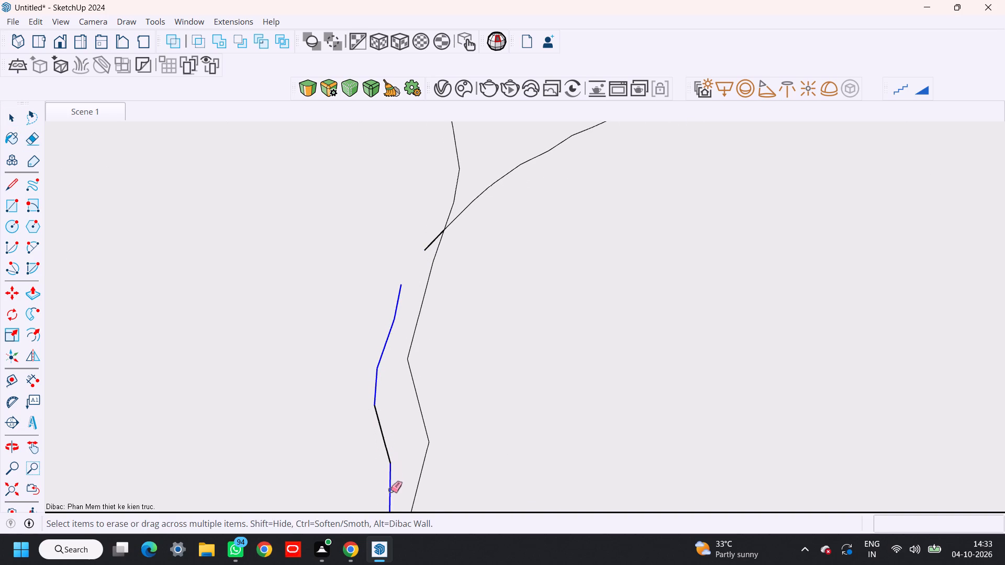
drag(390, 490, 417, 258)
drag(417, 258, 418, 257)
scroll(387, 303, down, 4)
scroll(393, 428, up, 9)
drag(389, 453, 389, 473)
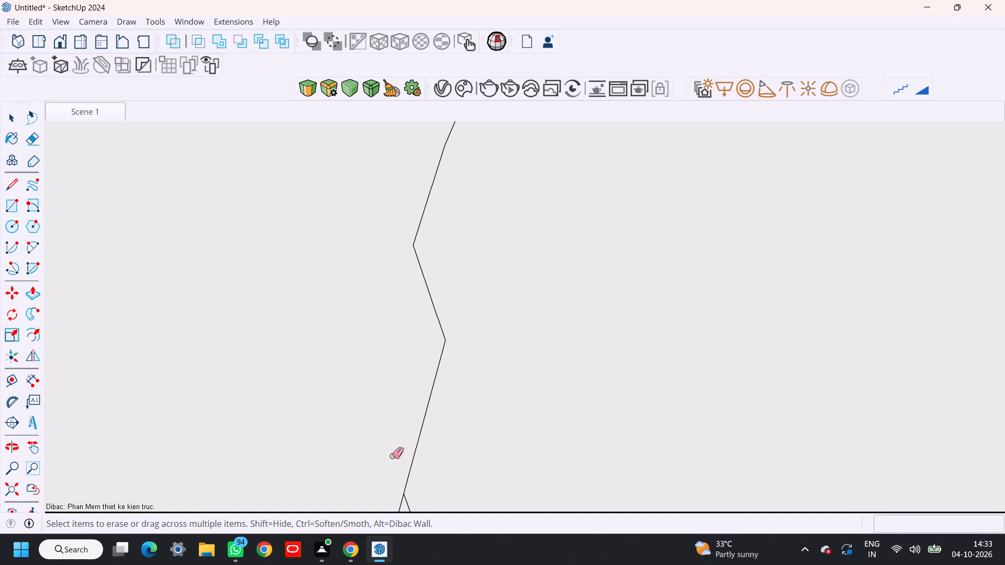
scroll(358, 422, down, 20)
scroll(358, 422, down, 20)
scroll(358, 422, down, 9)
key(space)
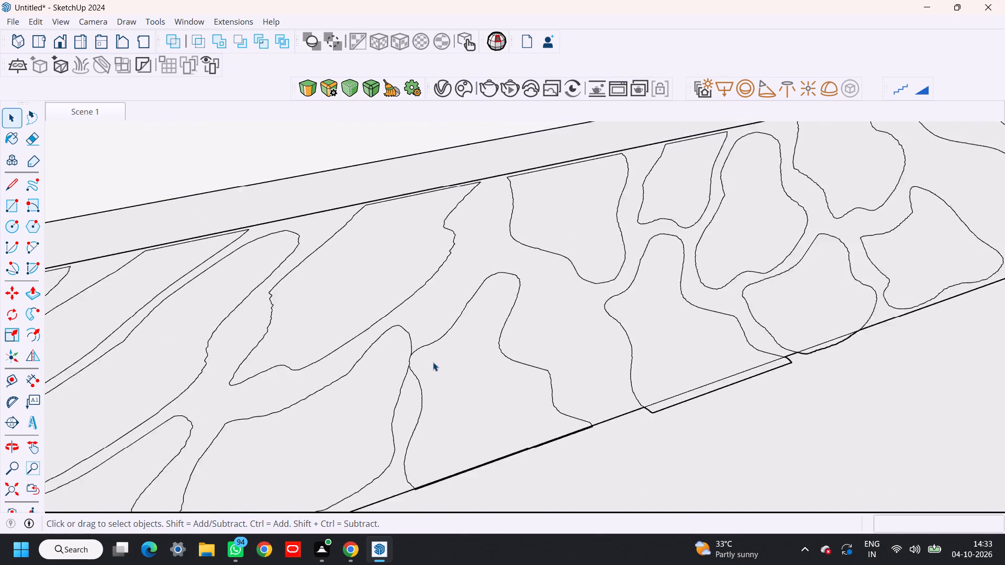
Copy the outer-edge stone of the next group about 9 13/16" toward the front, into the unfilled gap on the long edge.
scroll(433, 362, down, 8)
shift+middle_drag(559, 361, 271, 396)
scroll(605, 313, up, 5)
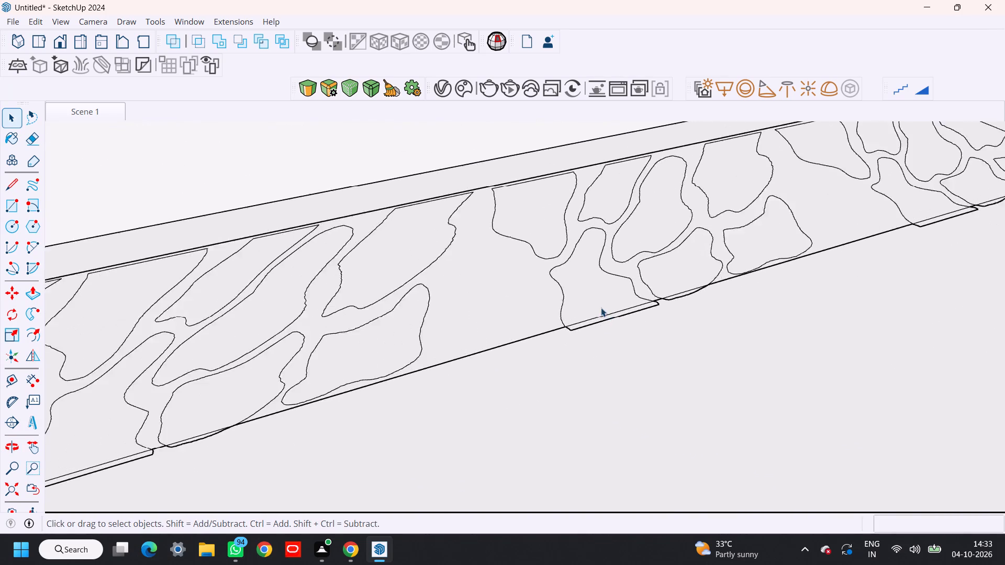
scroll(601, 308, up, 1)
double_click(577, 293)
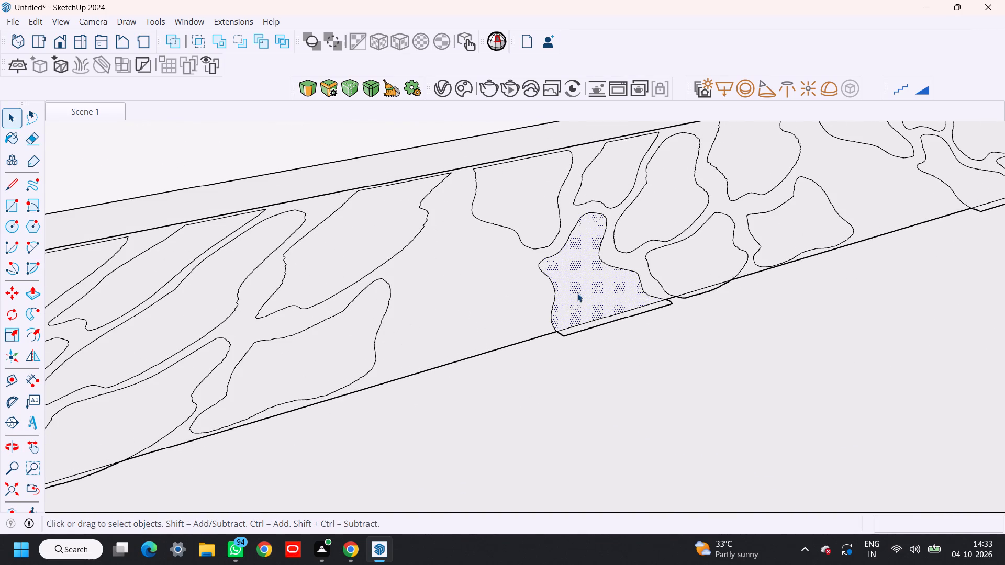
key(m)
click(578, 292)
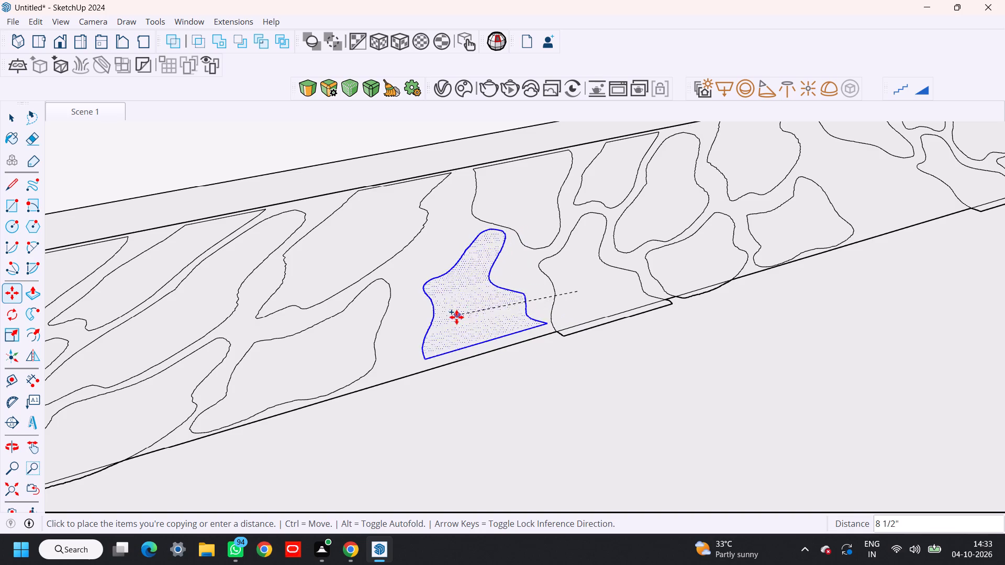
click(441, 326)
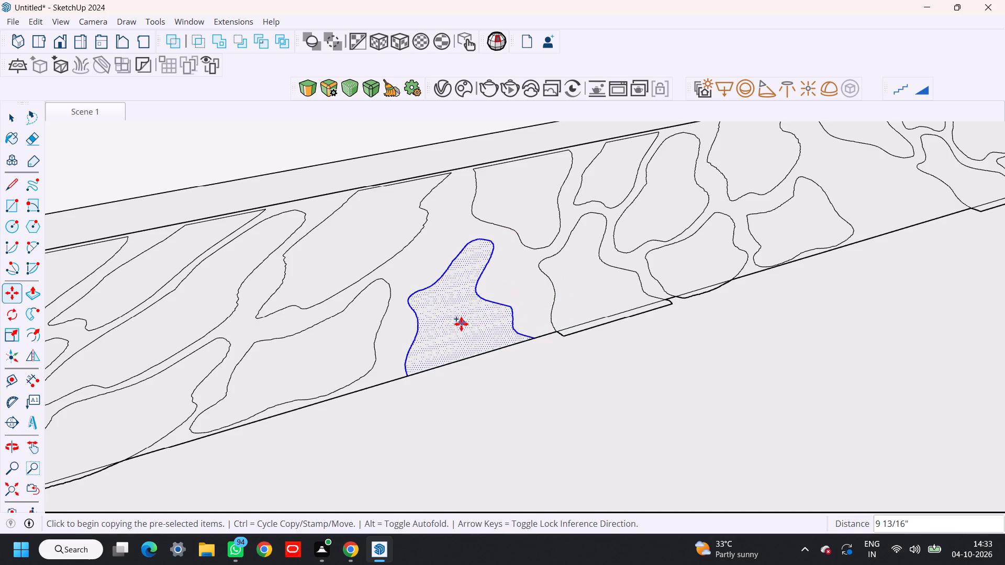
Copy the new gap stone about 3' 1 5/8" along the outer edge into the next gap toward the rear.
click(461, 324)
click(885, 201)
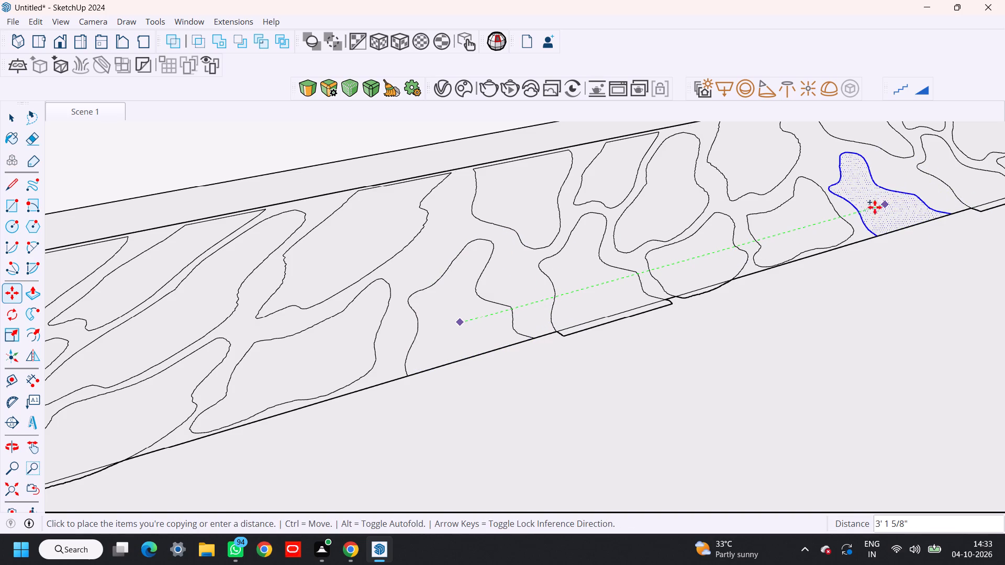
scroll(864, 214, down, 5)
shift+middle_drag(864, 214, 518, 304)
key(space)
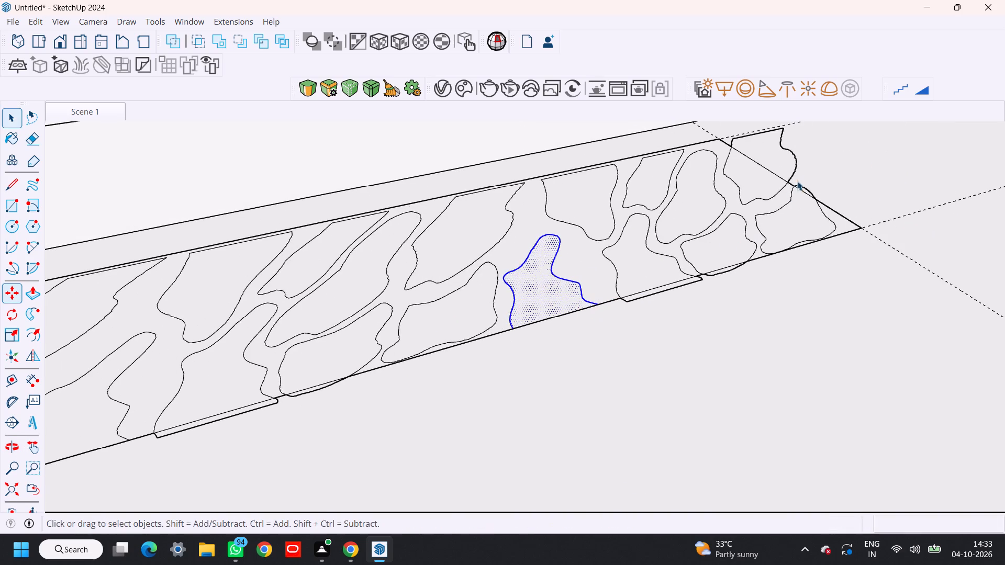
Delete the joint face surrounding the stones, keeping the stone outlines and stone faces.
shift+middle_drag(807, 173, 710, 248)
scroll(699, 279, down, 14)
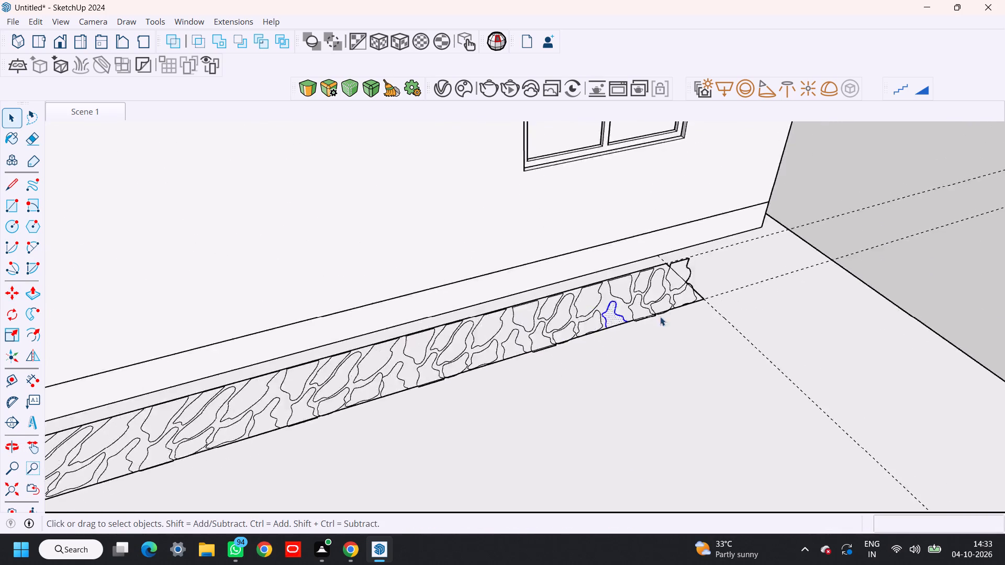
shift+middle_drag(647, 323, 860, 273)
shift+middle_drag(427, 383, 863, 314)
scroll(674, 390, up, 11)
shift+middle_drag(683, 385, 679, 383)
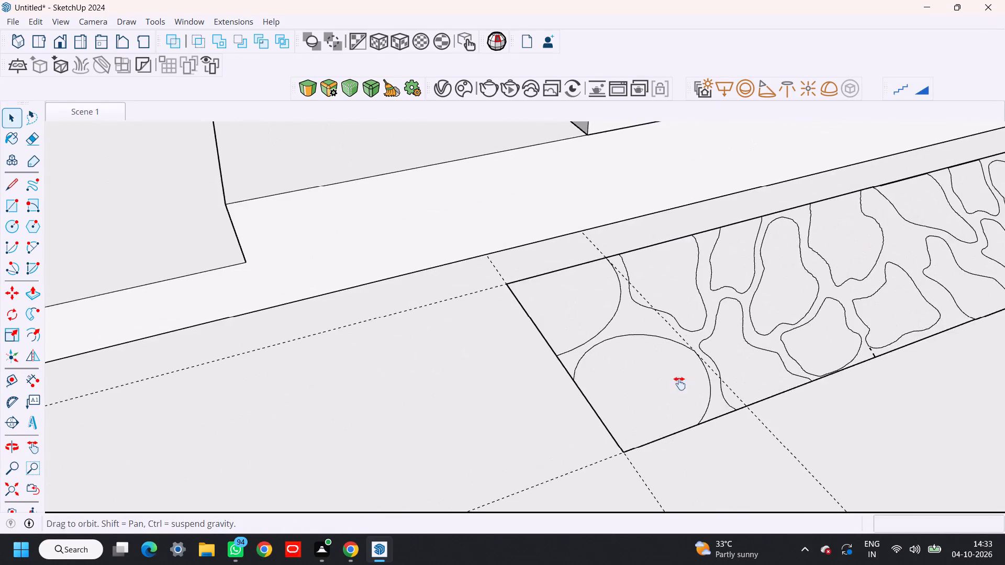
shift+middle_drag(679, 383, 672, 377)
scroll(654, 341, up, 4)
double_click(639, 307)
scroll(649, 307, down, 12)
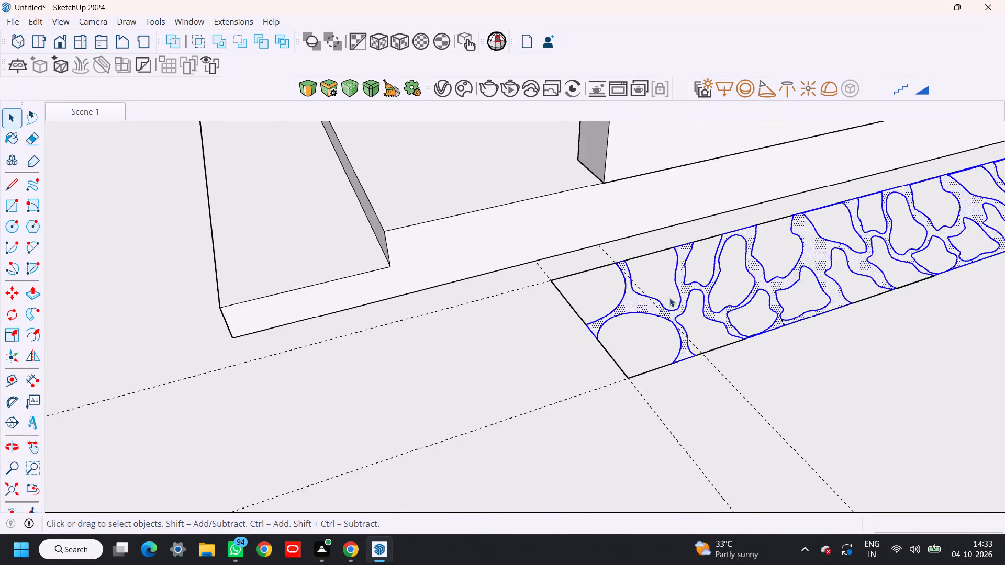
scroll(669, 298, down, 5)
shift+middle_drag(742, 291, 425, 361)
shift+middle_drag(466, 346, 583, 310)
scroll(526, 323, up, 5)
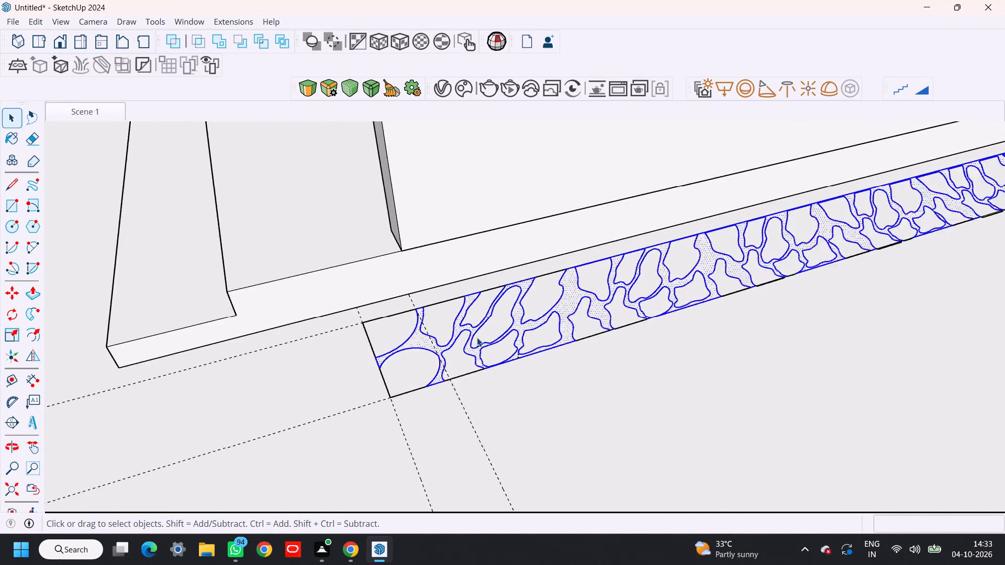
scroll(477, 337, up, 3)
click(401, 339)
key(Delete)
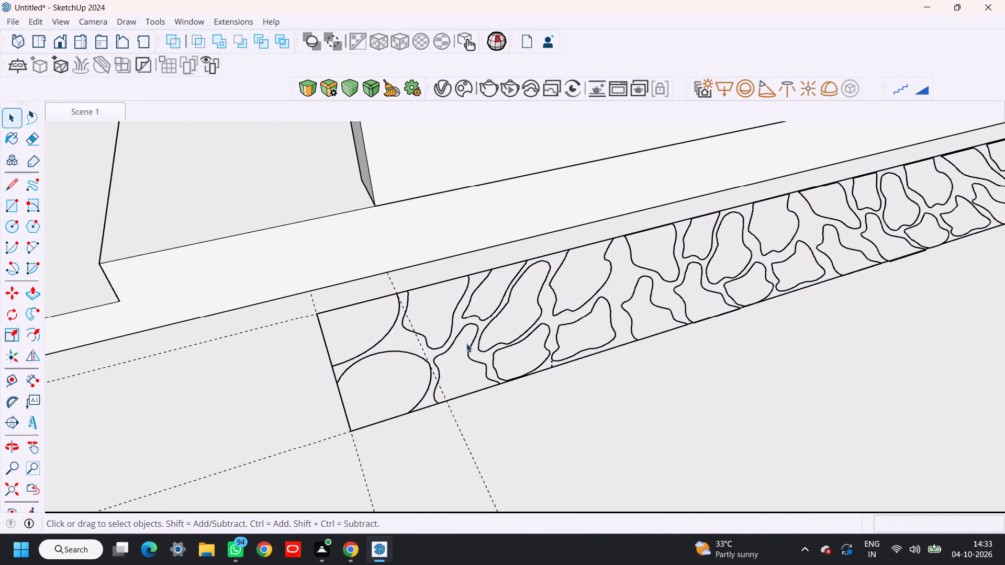
Draw a 22' 6" by 2' rectangle over the paving strip, from its house-side corner beside the curved stones to the opposite outer corner.
scroll(466, 343, down, 4)
scroll(457, 366, up, 11)
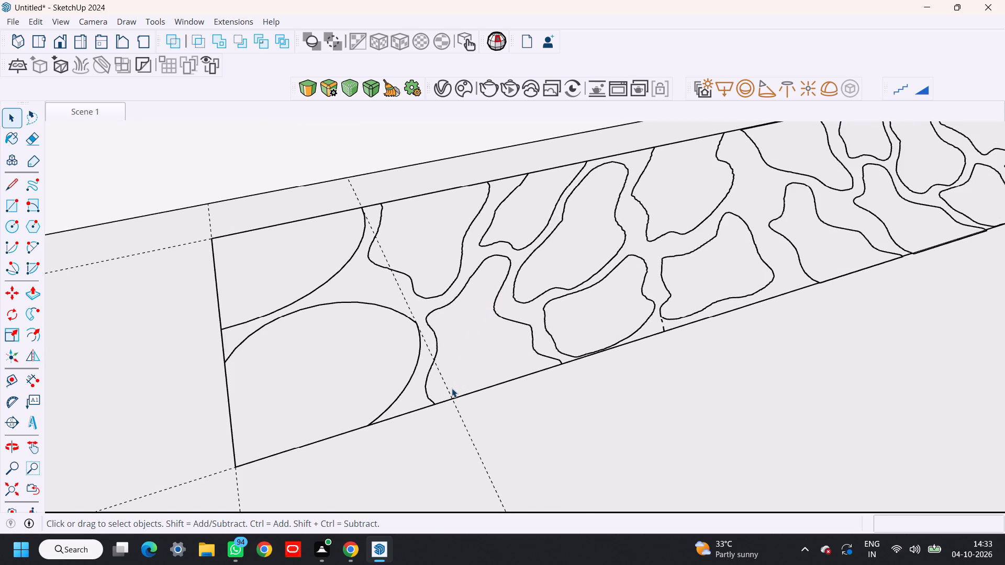
scroll(452, 387, up, 10)
scroll(448, 388, down, 10)
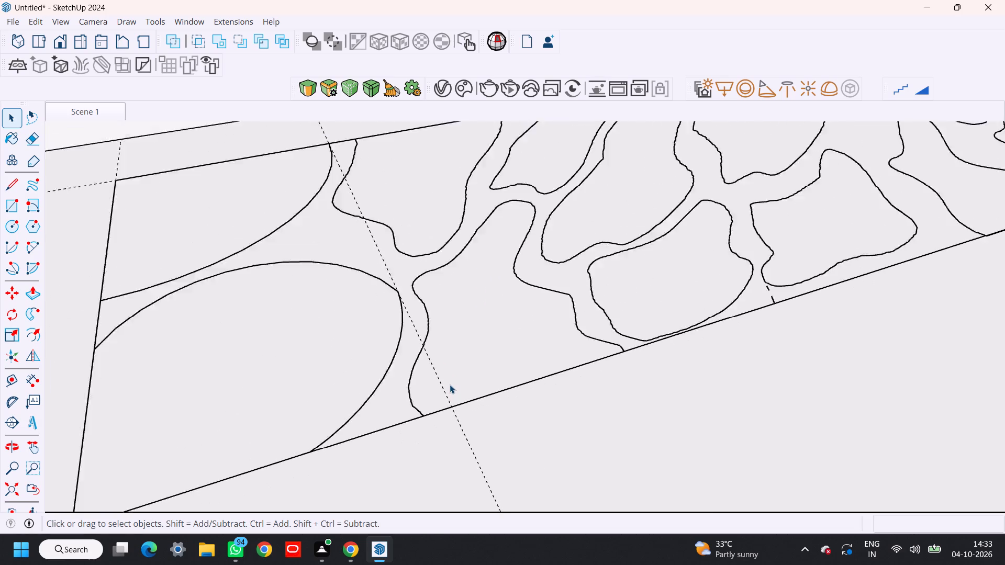
scroll(450, 385, down, 3)
key(t)
key(r)
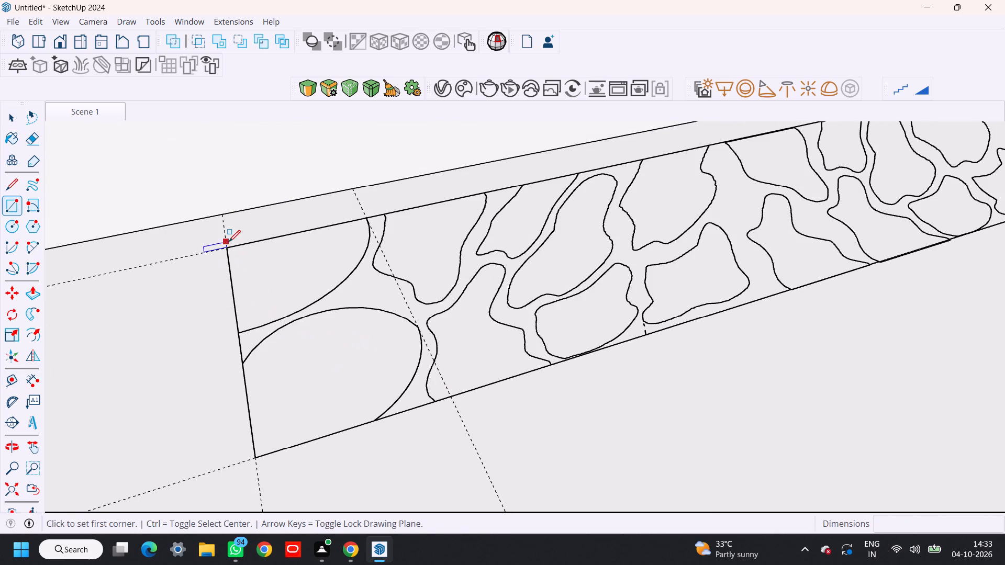
click(225, 251)
scroll(407, 262, down, 11)
shift+middle_drag(574, 269, 293, 395)
shift+middle_drag(876, 276, 629, 375)
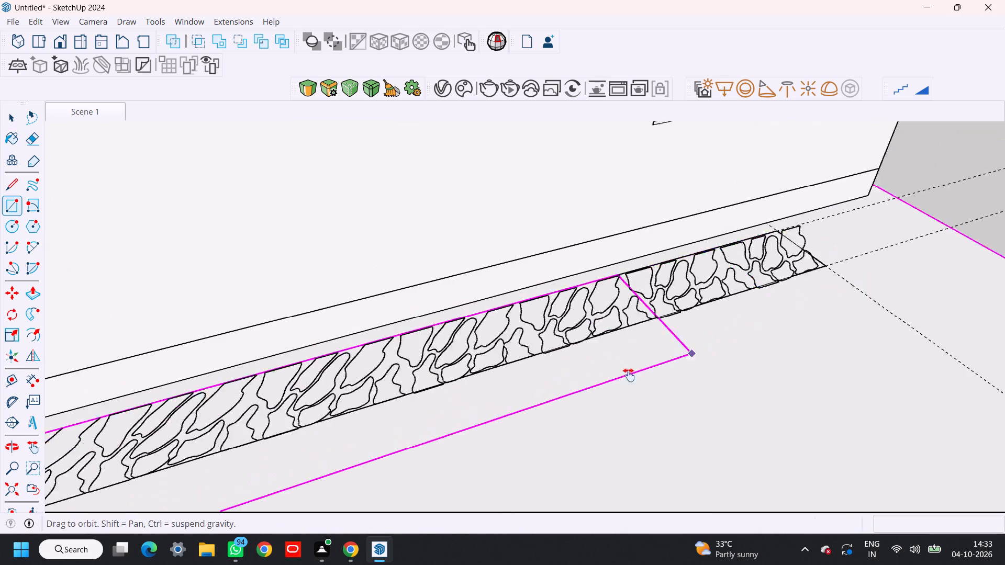
shift+middle_drag(629, 375, 588, 387)
scroll(724, 306, up, 16)
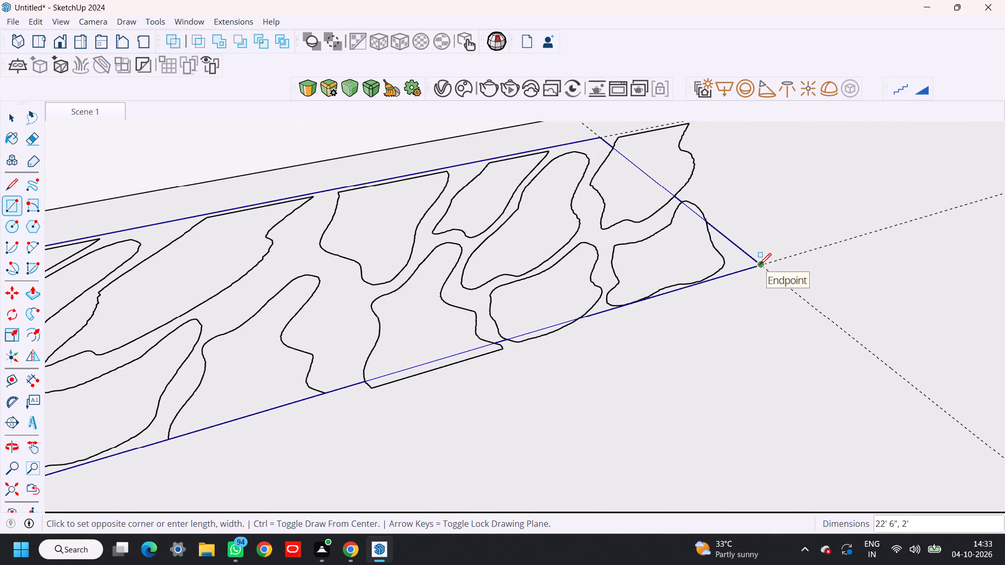
click(760, 264)
key(space)
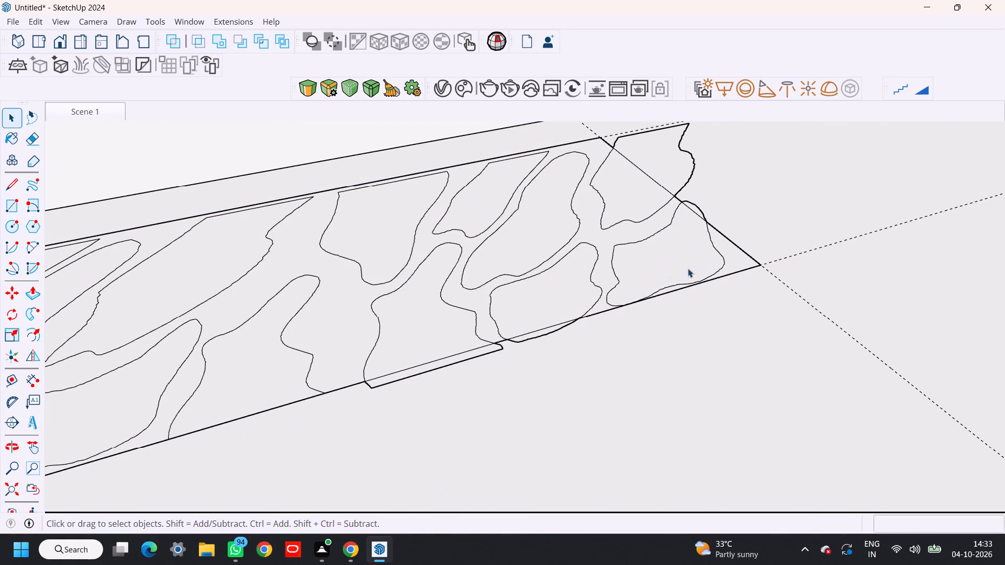
Push/Pull the outer corner stone at the strip's far end up by 1".
scroll(727, 259, up, 9)
shift+middle_drag(705, 201, 826, 372)
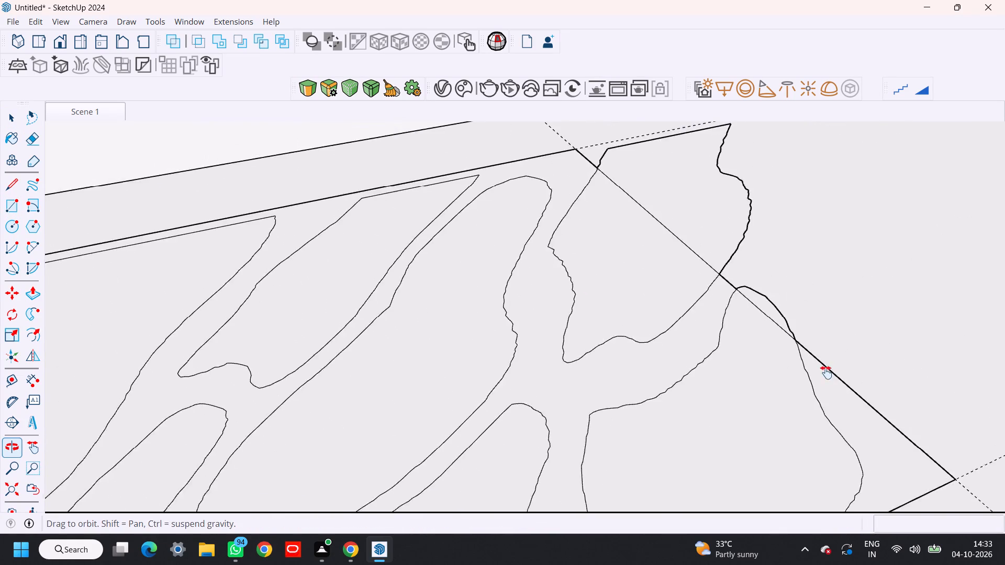
shift+middle_drag(826, 372, 840, 405)
scroll(821, 395, down, 9)
shift+middle_drag(791, 445, 835, 366)
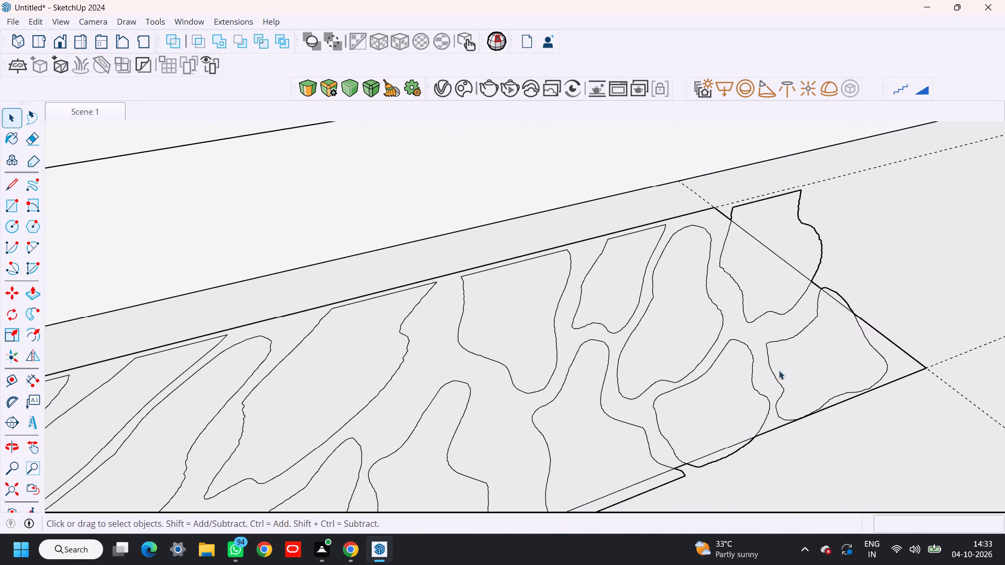
key(p)
click(813, 382)
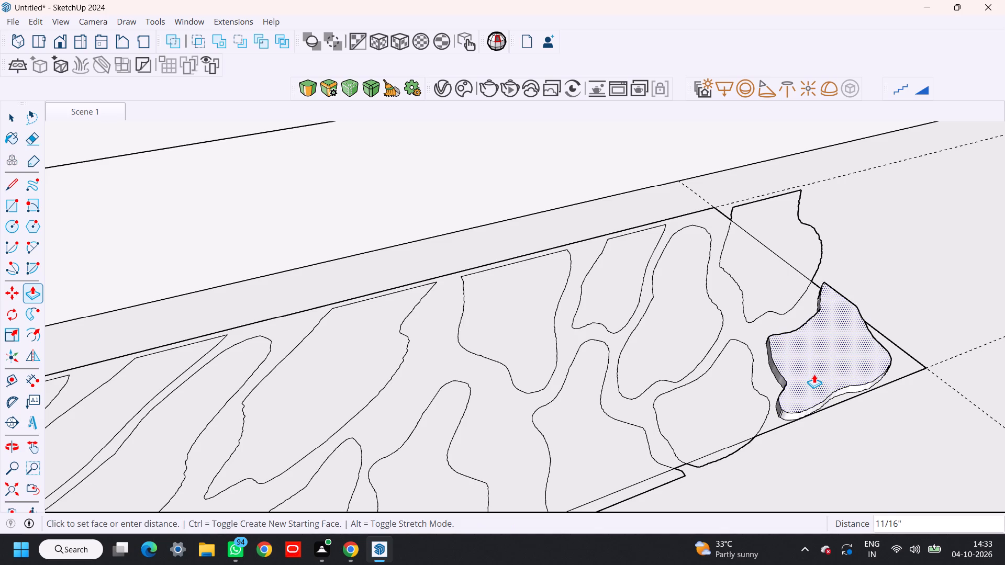
text(1")
key(Return)
Raise the next six stones at the far end and the end stone's part beyond the strip by the same 1".
double_click(770, 291)
double_click(688, 328)
double_click(723, 386)
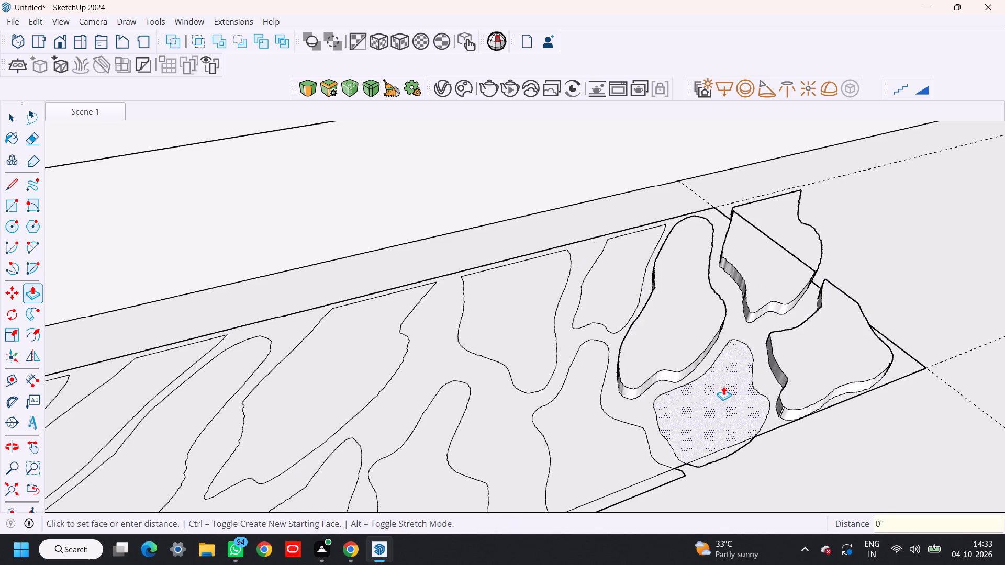
double_click(595, 425)
double_click(610, 311)
double_click(530, 310)
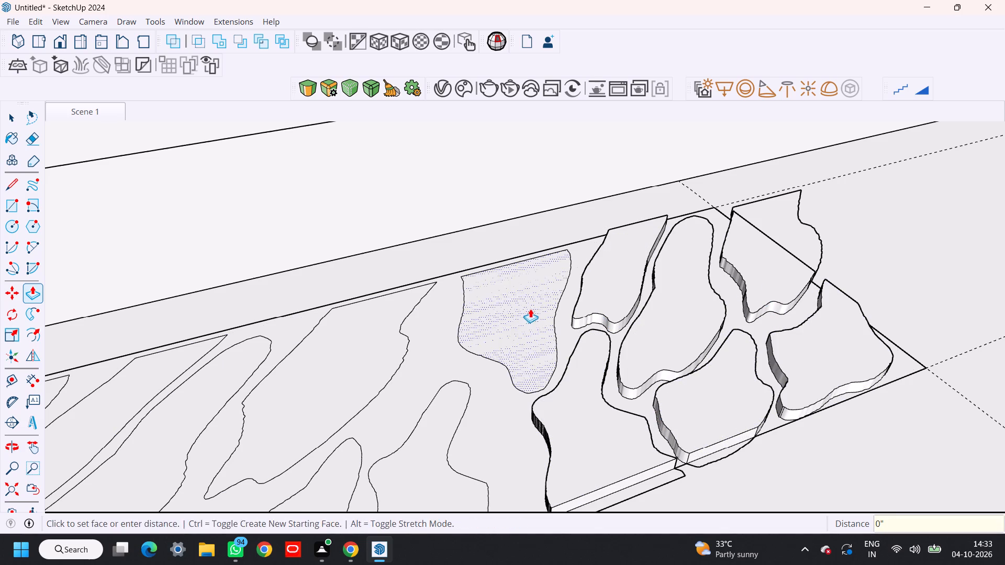
double_click(786, 203)
Raise the next eight paving stones by 1", working from the far end toward the curved-stone end.
double_click(374, 329)
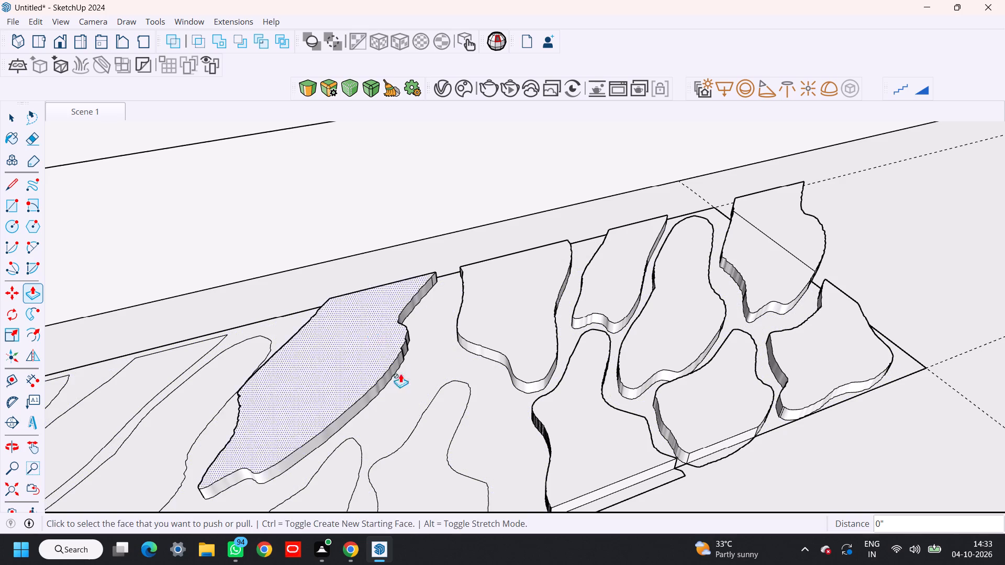
double_click(431, 464)
double_click(339, 481)
scroll(366, 470, down, 5)
shift+middle_drag(385, 466, 668, 336)
double_click(468, 341)
double_click(475, 437)
double_click(367, 344)
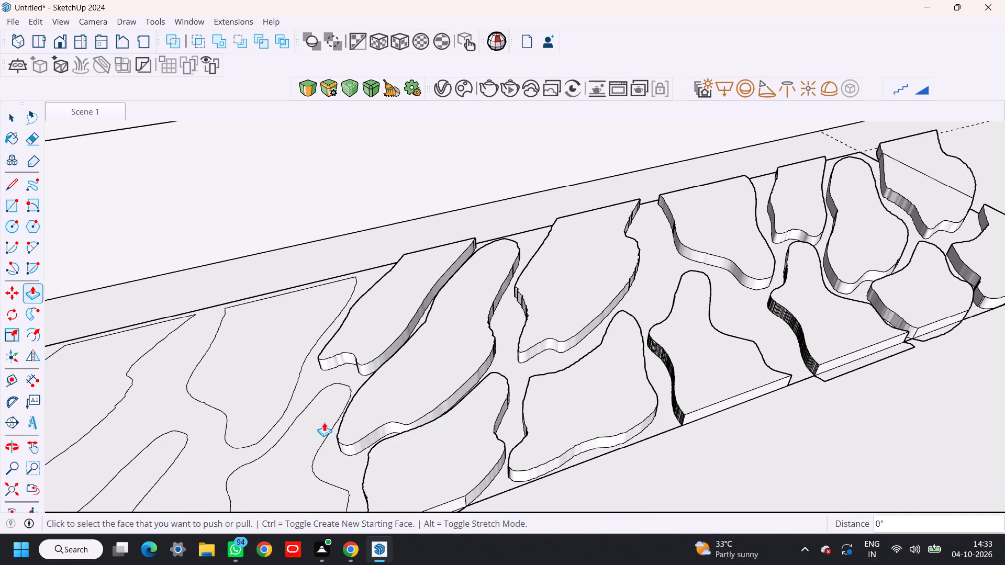
double_click(314, 436)
double_click(284, 391)
Raise the following eight stones across both rows by 1", continuing toward the curved-stone end.
shift+middle_drag(289, 411, 552, 308)
double_click(410, 447)
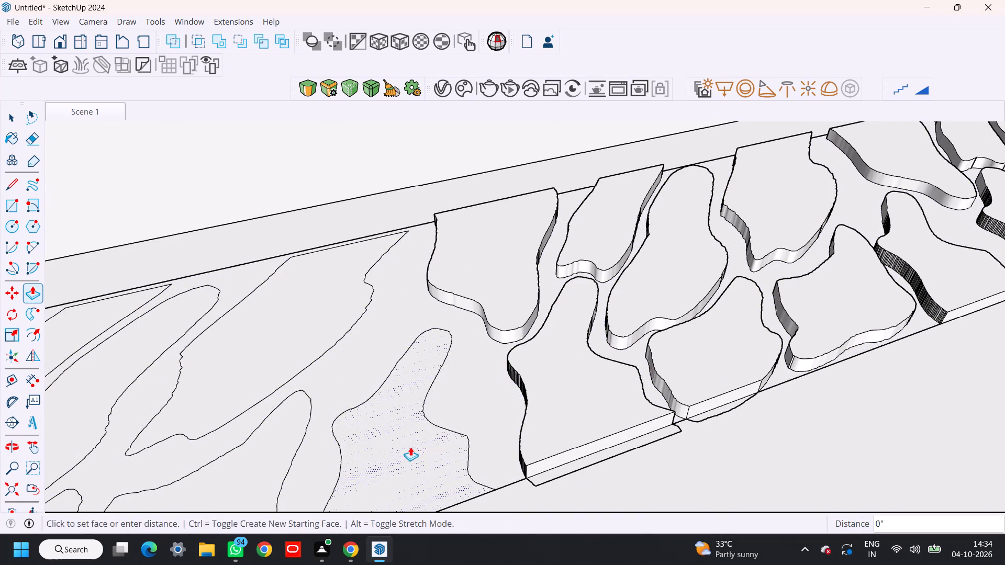
double_click(274, 434)
double_click(270, 356)
scroll(272, 360, down, 3)
shift+middle_drag(284, 372, 532, 292)
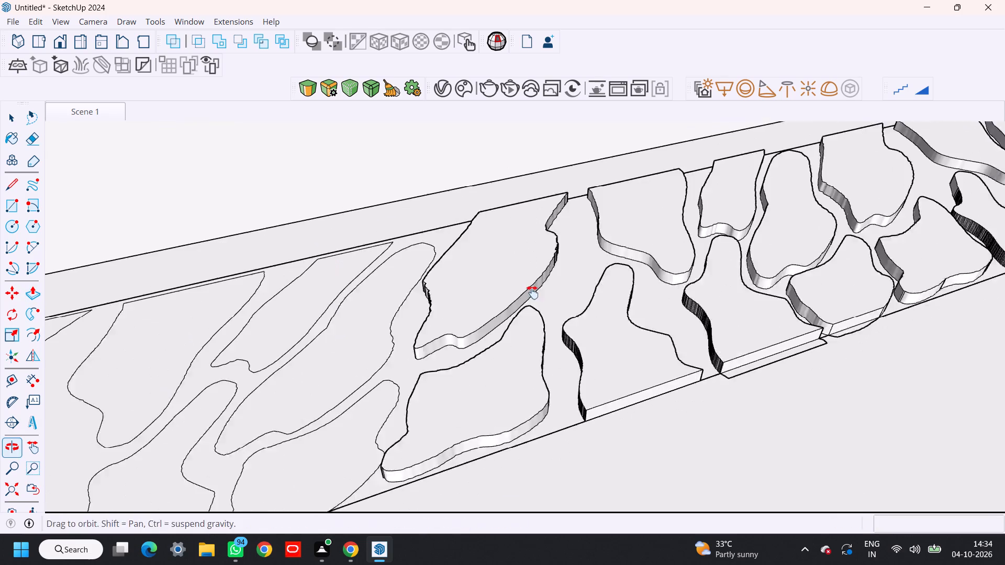
shift+middle_drag(532, 292, 535, 290)
double_click(357, 353)
double_click(348, 435)
double_click(300, 310)
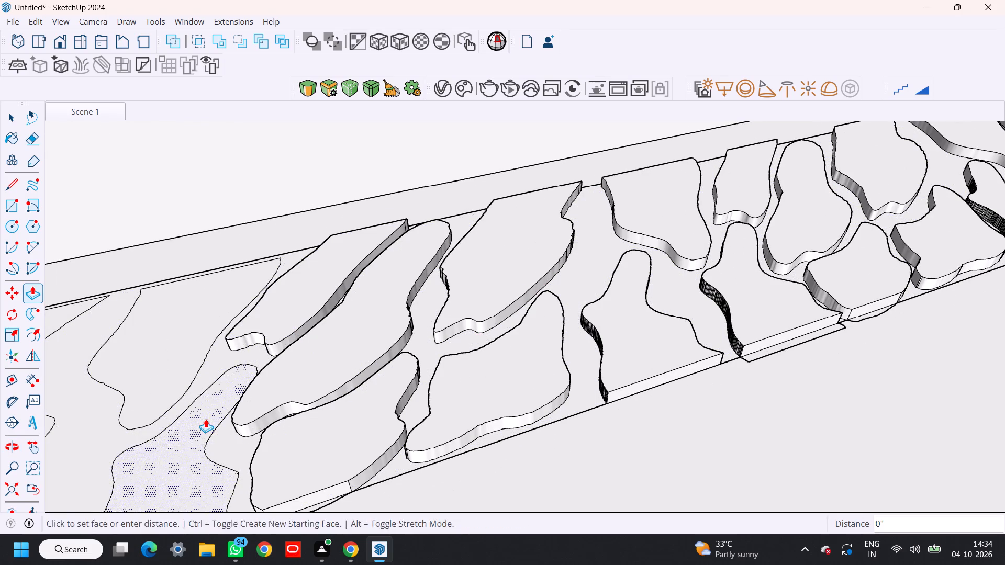
double_click(206, 419)
double_click(170, 375)
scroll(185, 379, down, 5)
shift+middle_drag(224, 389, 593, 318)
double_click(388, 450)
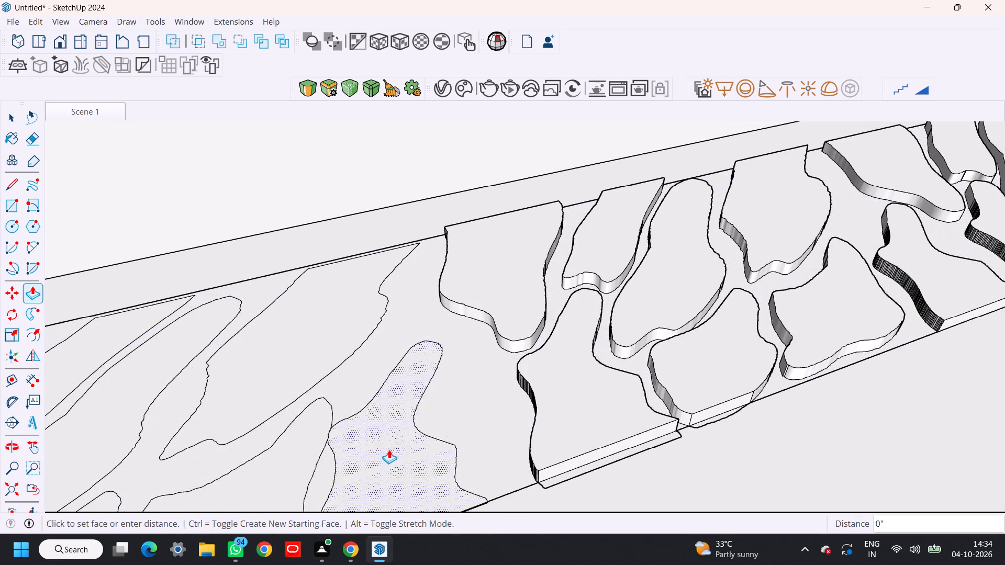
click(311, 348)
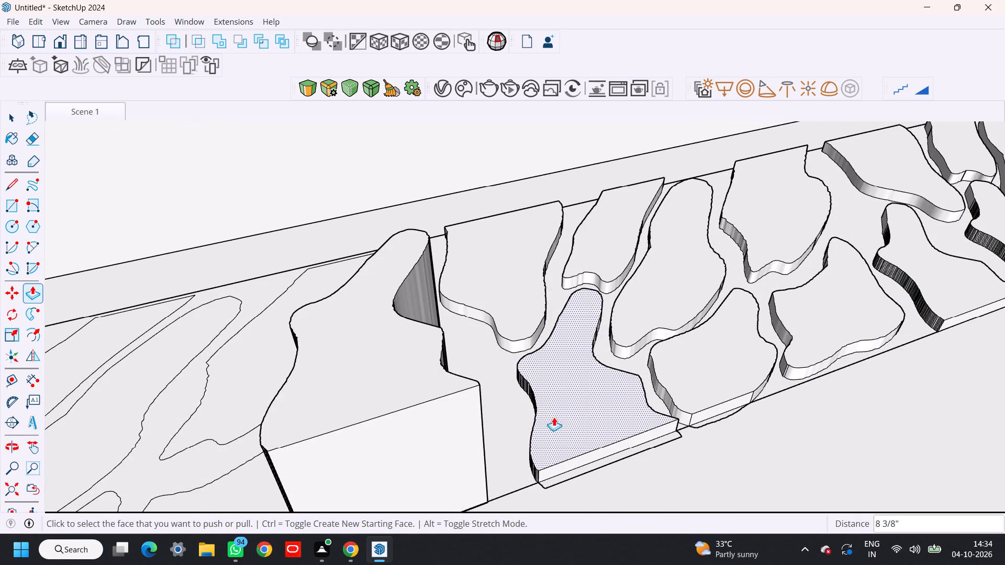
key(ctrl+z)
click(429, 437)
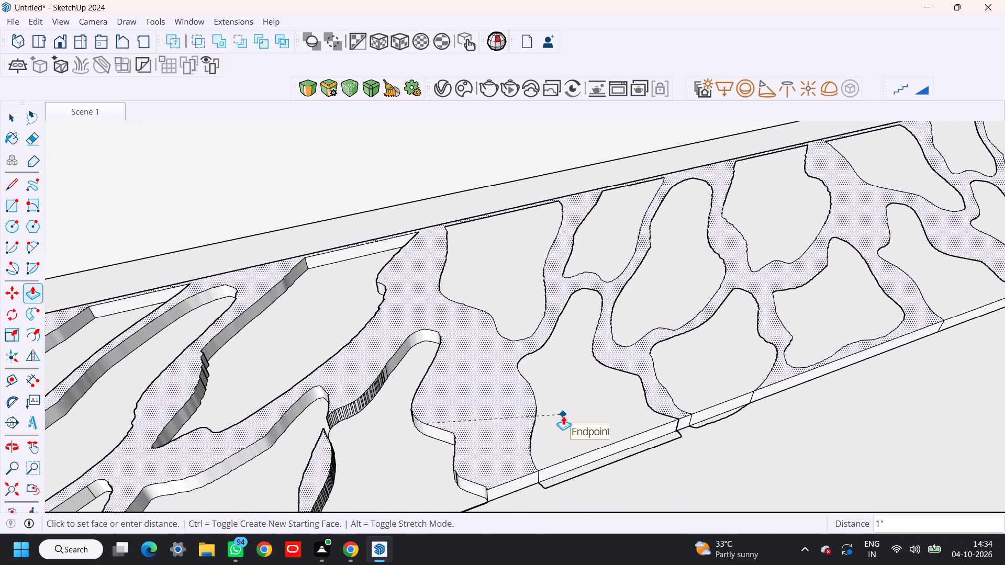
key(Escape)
Raise the next outer-edge stone to the height of its raised neighbour, plus the seven stones after it by 1".
click(404, 477)
click(591, 426)
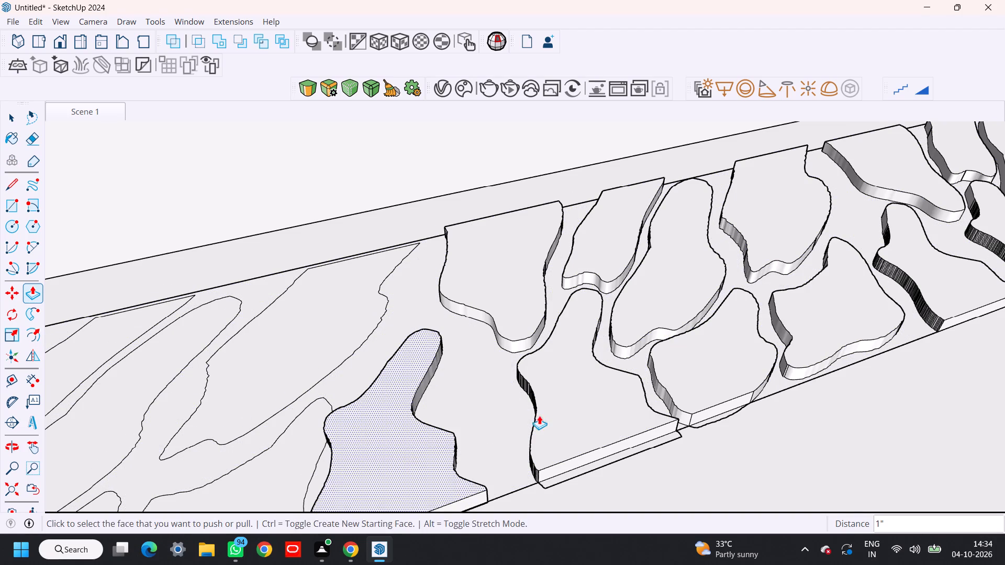
double_click(269, 316)
double_click(297, 443)
scroll(308, 437, down, 4)
shift+middle_drag(332, 434, 620, 317)
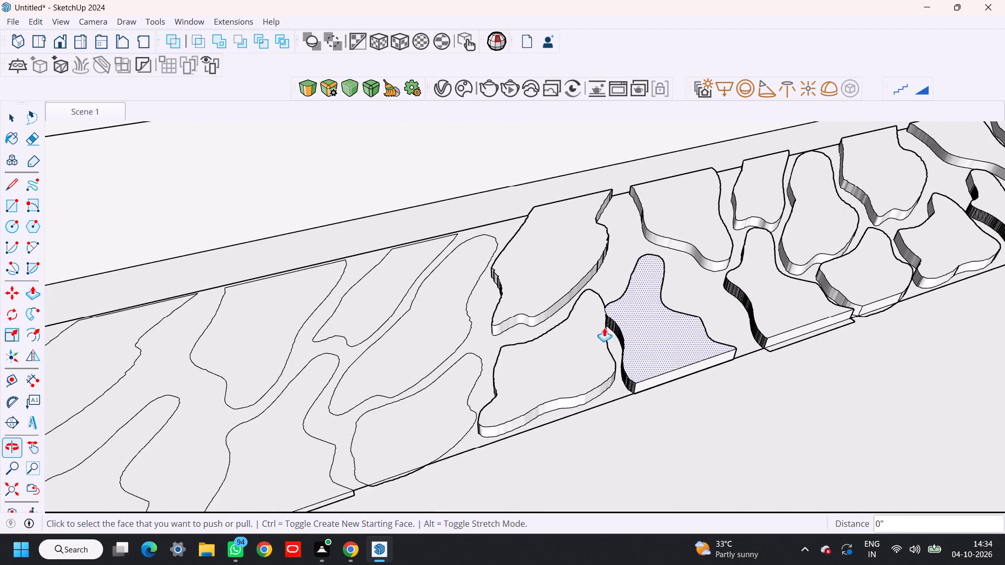
double_click(423, 356)
double_click(432, 433)
double_click(366, 311)
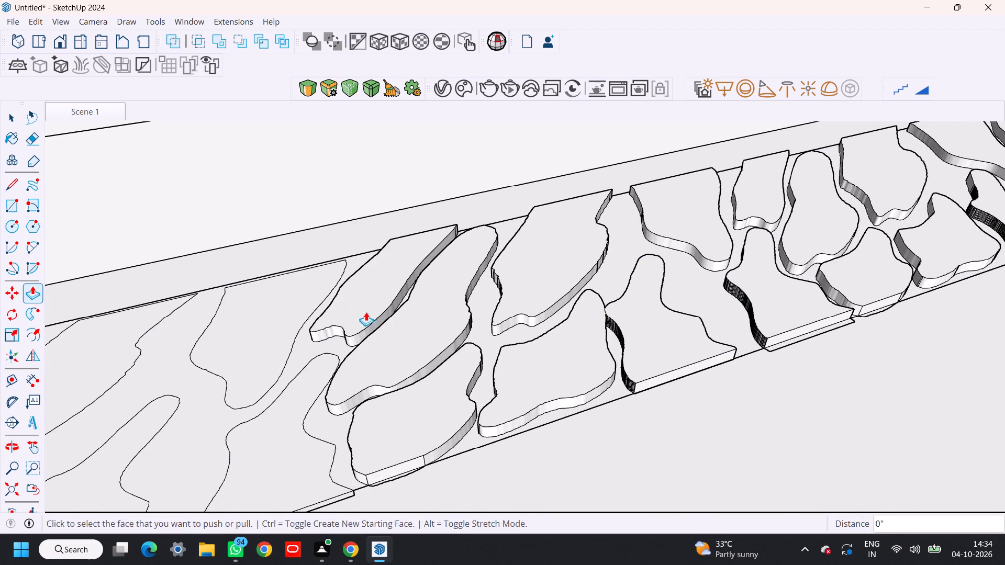
double_click(298, 440)
double_click(255, 355)
Raise the next eight flat stones by 1", continuing along both rows toward the curved-stone end.
scroll(261, 358, down, 4)
shift+middle_drag(271, 367, 469, 277)
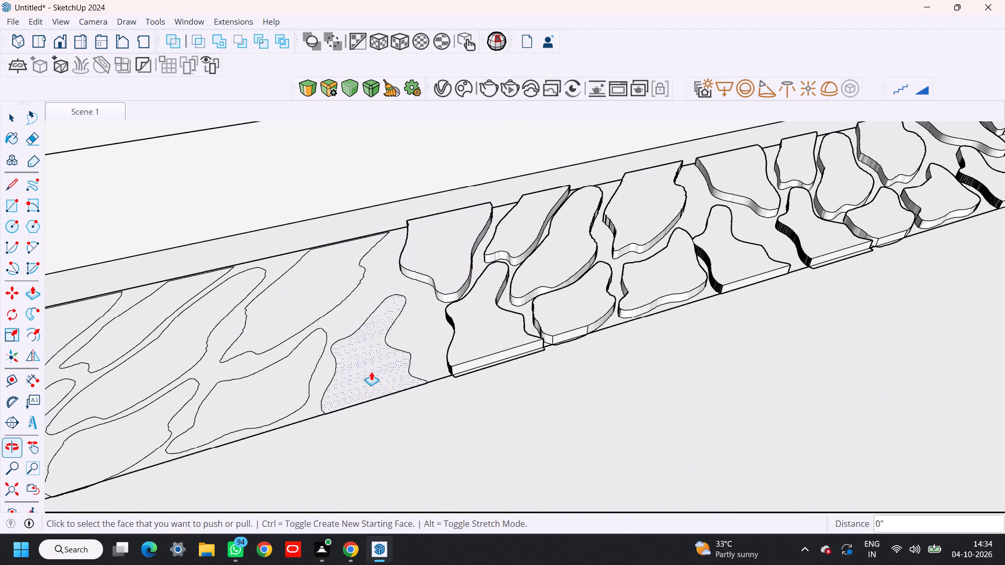
double_click(365, 376)
double_click(306, 287)
double_click(287, 377)
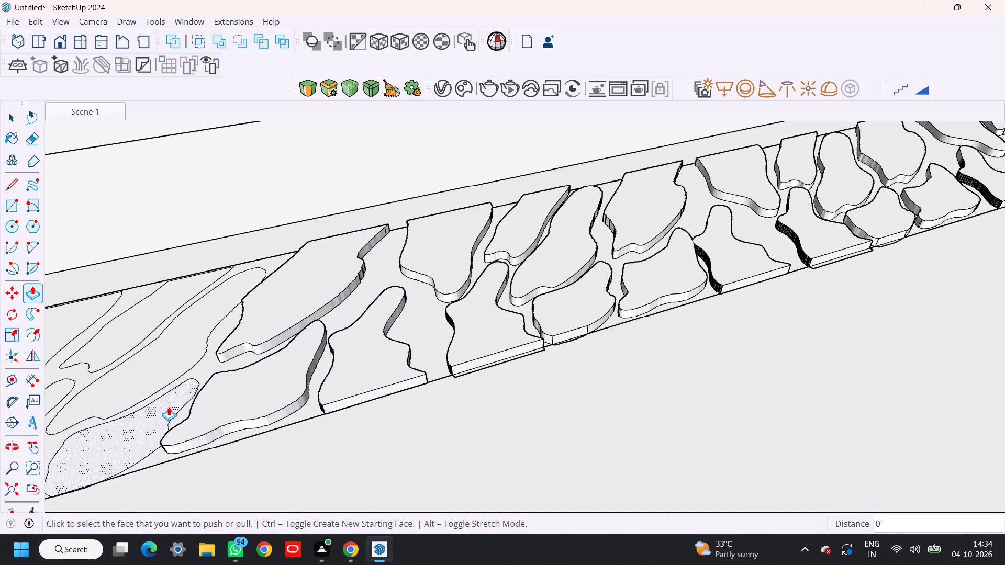
double_click(170, 406)
double_click(178, 349)
shift+middle_drag(115, 352, 412, 289)
double_click(411, 286)
double_click(310, 295)
double_click(324, 438)
Raise the next seven flat stones by 1", leaving the joint face between them flat.
double_click(228, 438)
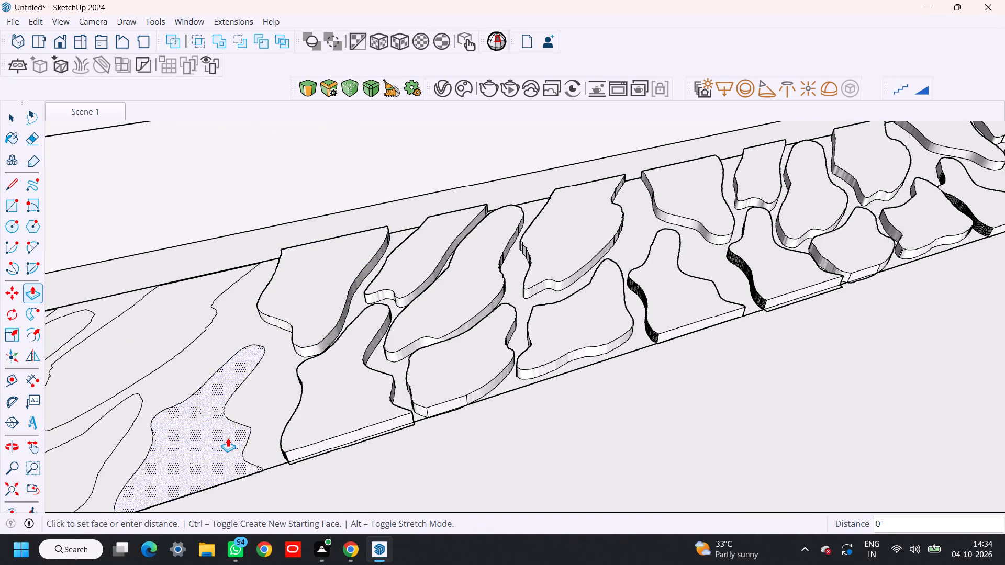
double_click(163, 349)
double_click(114, 426)
scroll(124, 426, down, 5)
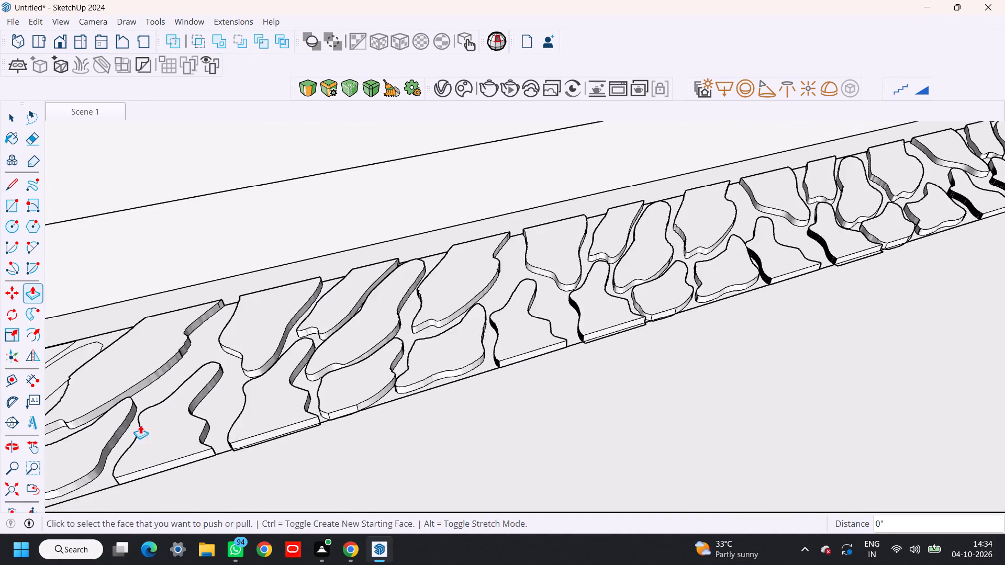
shift+middle_drag(153, 425, 574, 335)
scroll(463, 334, up, 2)
double_click(416, 323)
double_click(350, 306)
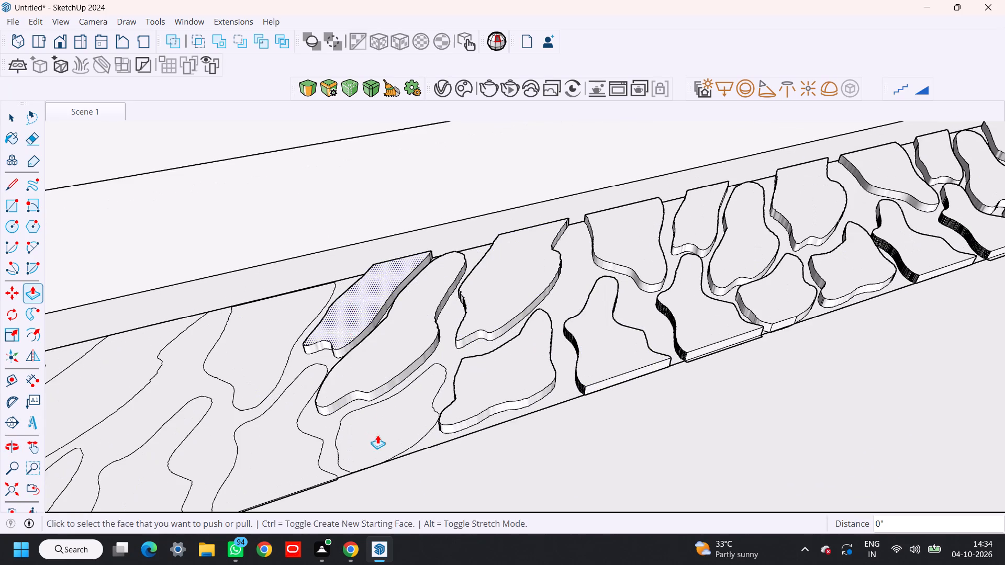
double_click(378, 435)
double_click(283, 446)
Raise the next house-side stone and the next narrow outer-edge stone by 1" to match the raised stones beside them.
double_click(263, 364)
double_click(165, 453)
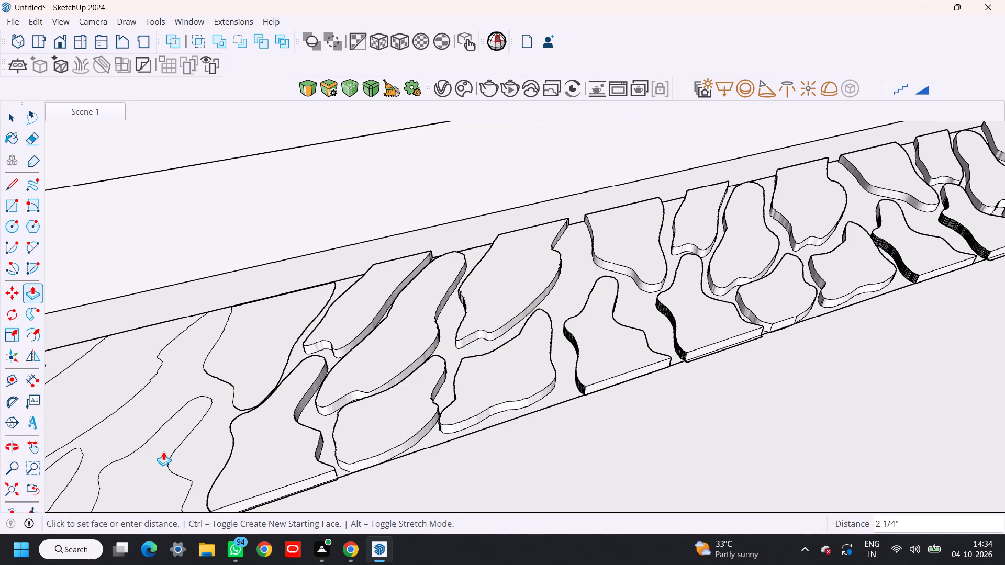
click(250, 444)
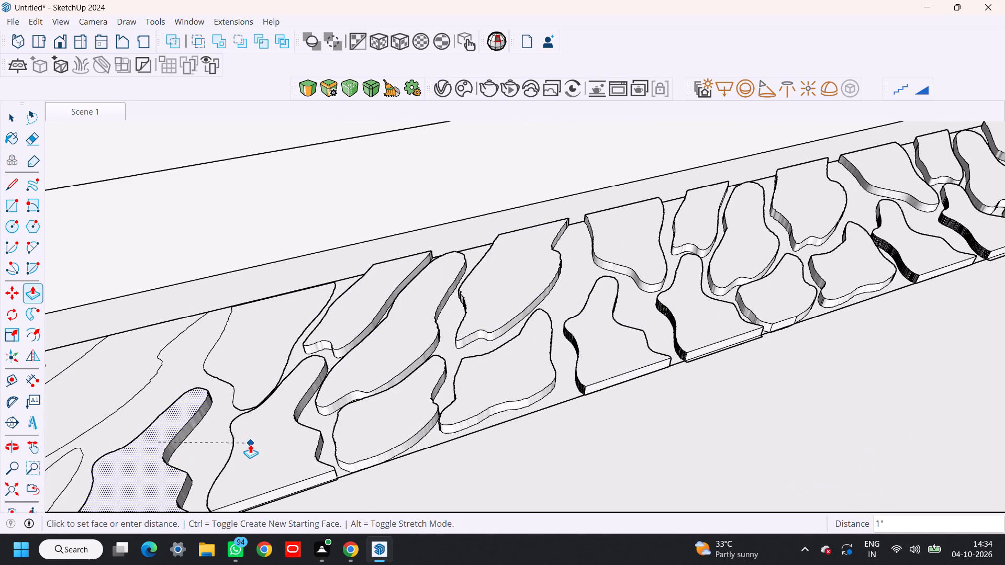
click(254, 366)
click(269, 429)
Raise the next six flat stones near the curved-stone end by 1", from the wide house-side stone onward.
double_click(121, 385)
scroll(184, 395, down, 4)
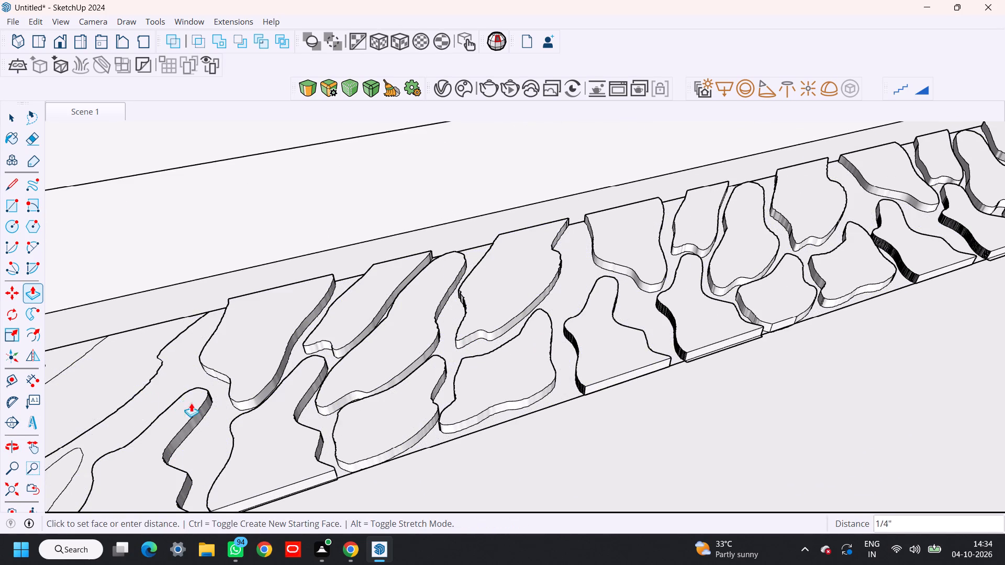
shift+middle_drag(194, 404, 524, 293)
click(505, 360)
double_click(381, 392)
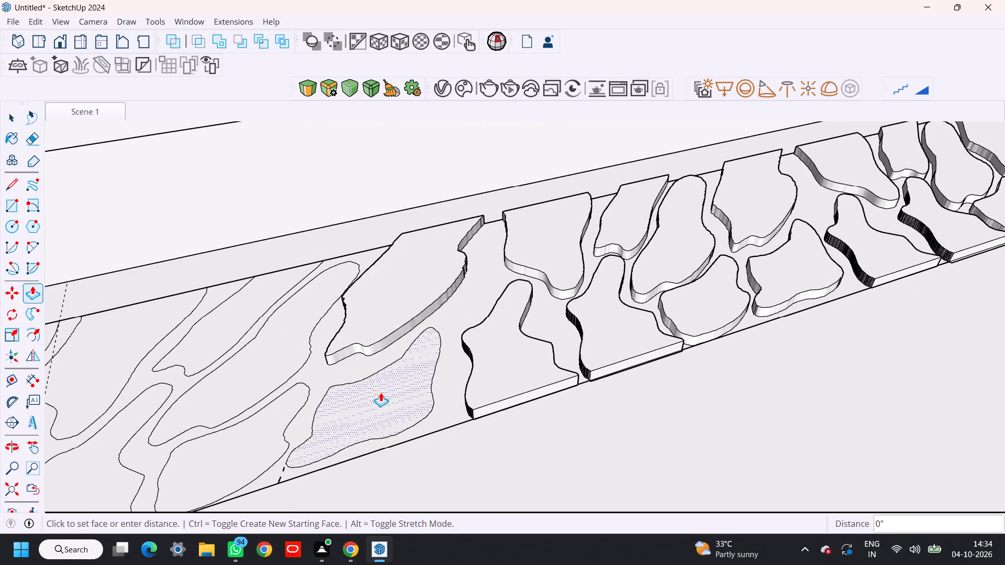
double_click(255, 425)
double_click(253, 385)
double_click(216, 342)
click(159, 342)
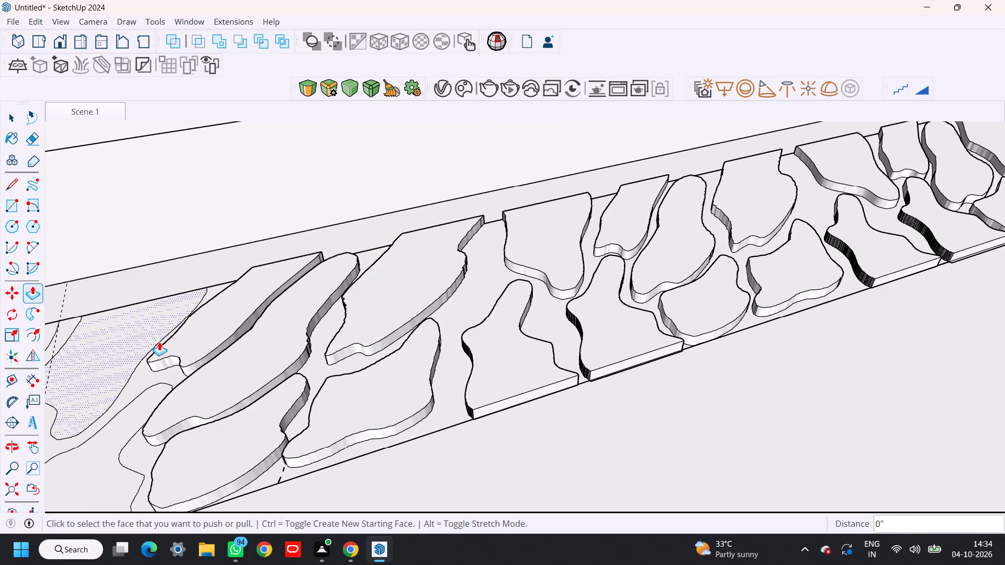
click(151, 338)
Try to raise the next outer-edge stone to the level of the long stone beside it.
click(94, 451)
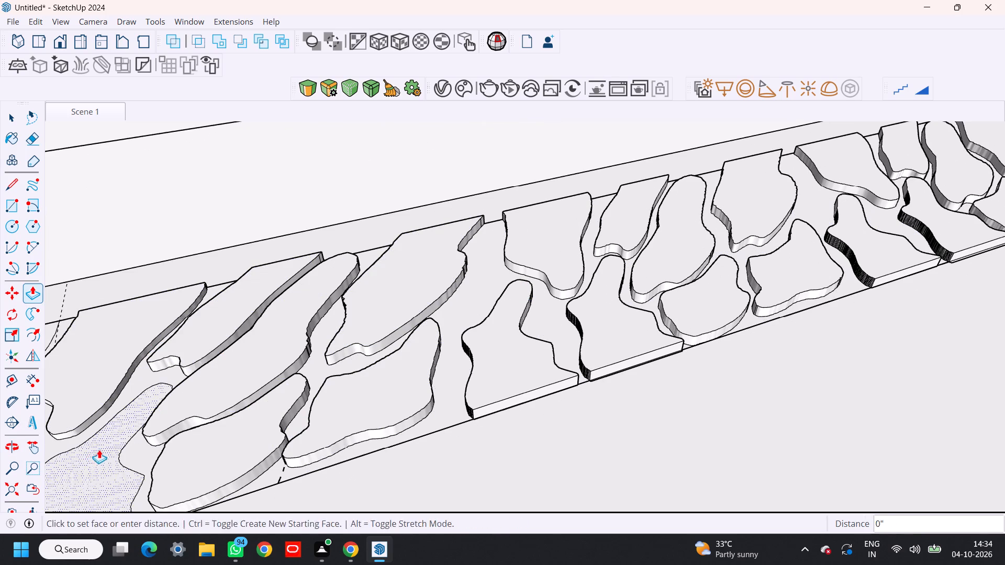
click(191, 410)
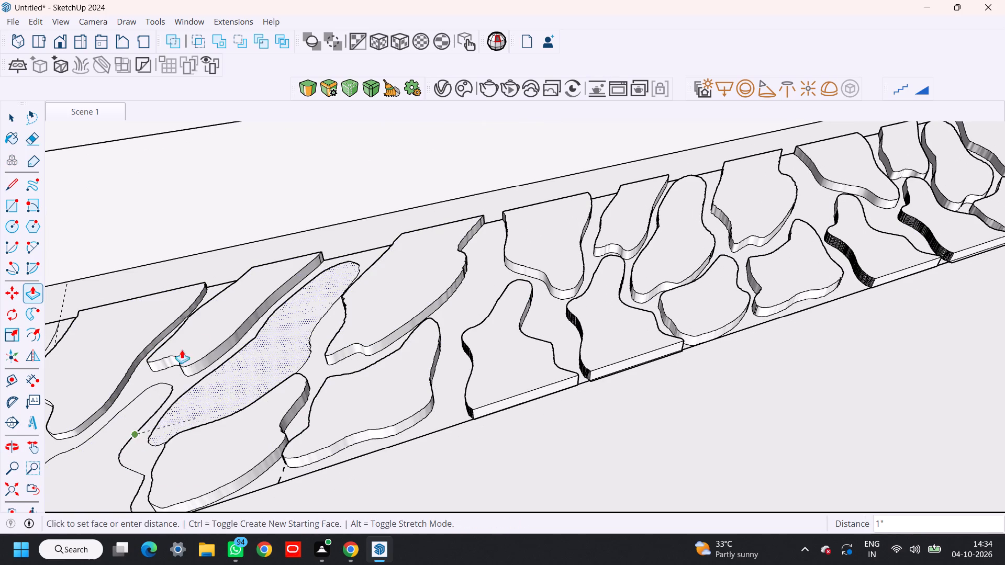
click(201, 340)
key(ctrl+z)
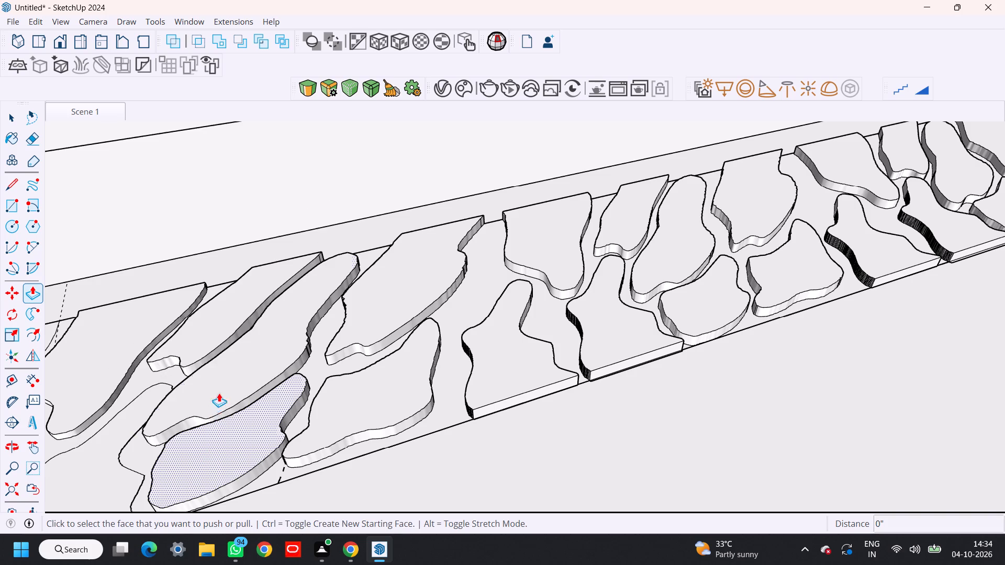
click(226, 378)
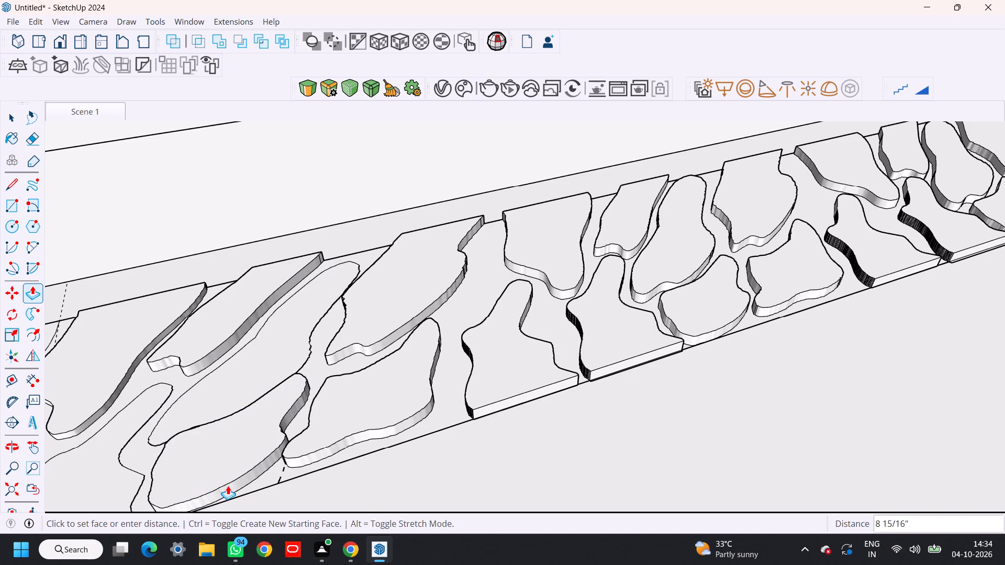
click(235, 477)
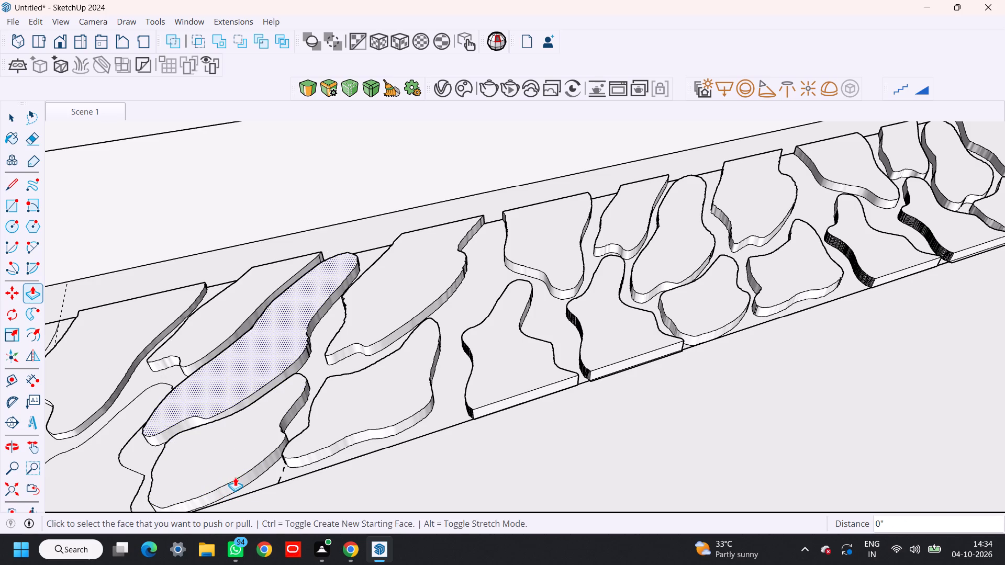
Raise the last freehand outer-edge stone about 1 1/16" to its neighbour's level, and both curved end stones by the same amount.
scroll(207, 475, down, 2)
shift+middle_drag(234, 471, 701, 357)
double_click(564, 408)
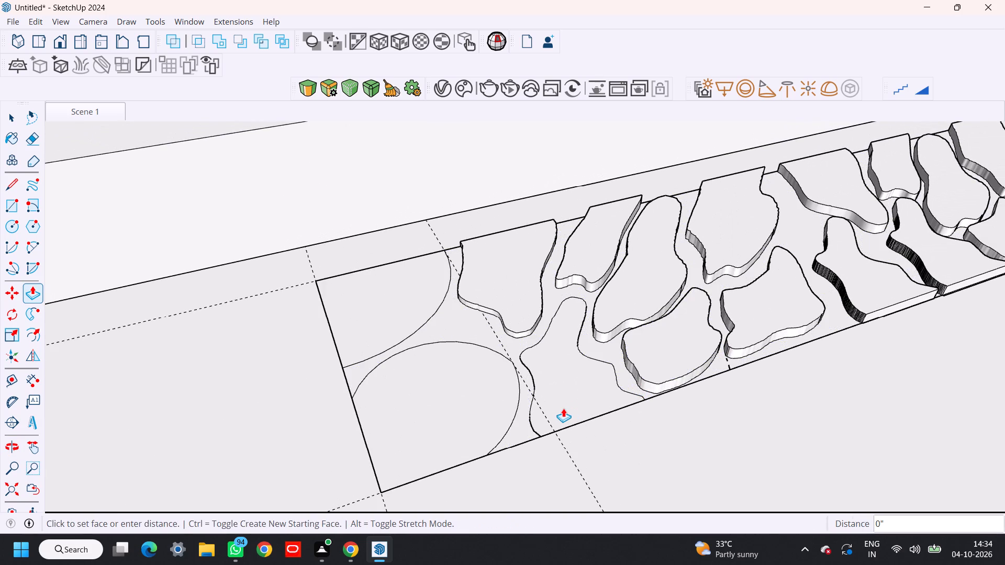
click(666, 361)
double_click(462, 404)
double_click(365, 319)
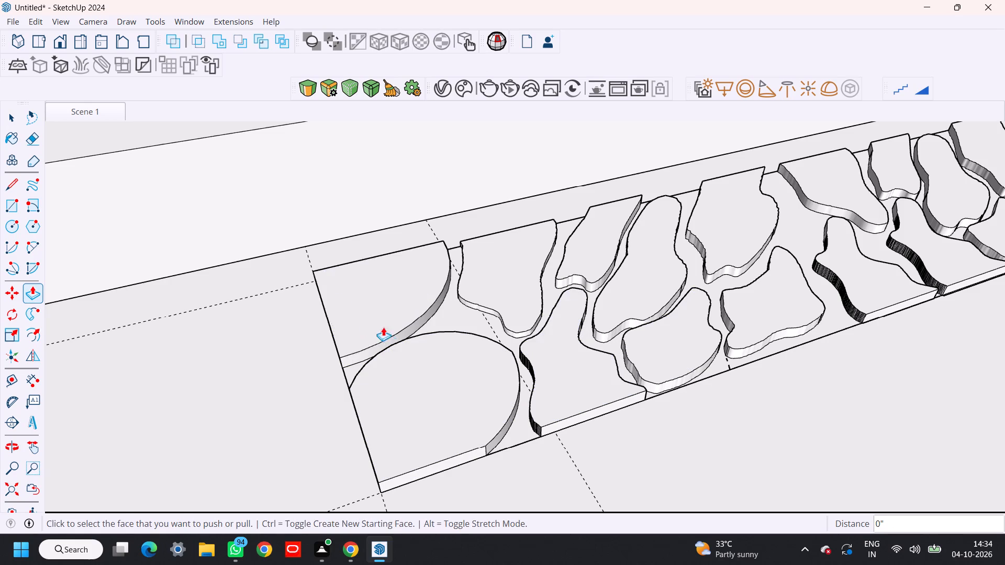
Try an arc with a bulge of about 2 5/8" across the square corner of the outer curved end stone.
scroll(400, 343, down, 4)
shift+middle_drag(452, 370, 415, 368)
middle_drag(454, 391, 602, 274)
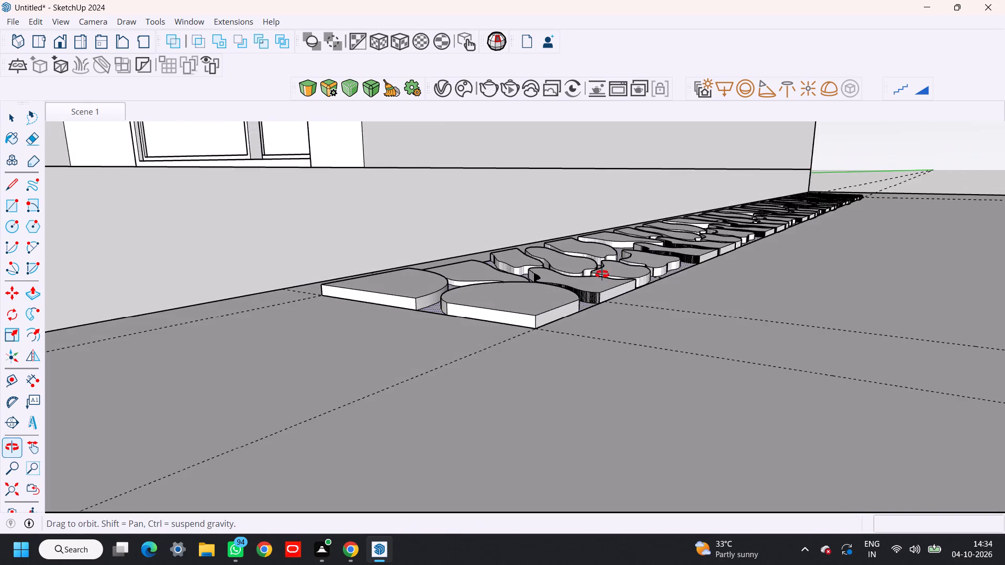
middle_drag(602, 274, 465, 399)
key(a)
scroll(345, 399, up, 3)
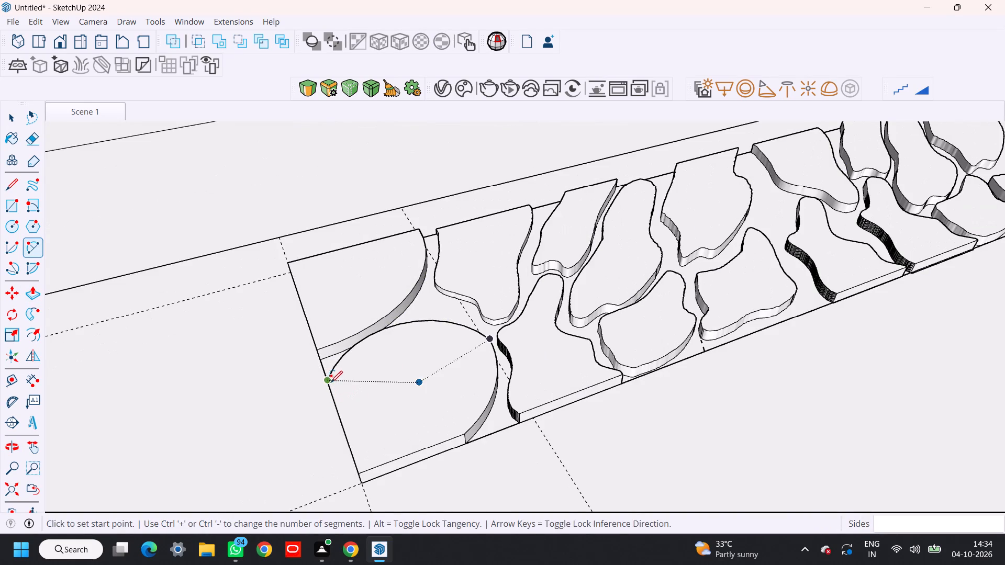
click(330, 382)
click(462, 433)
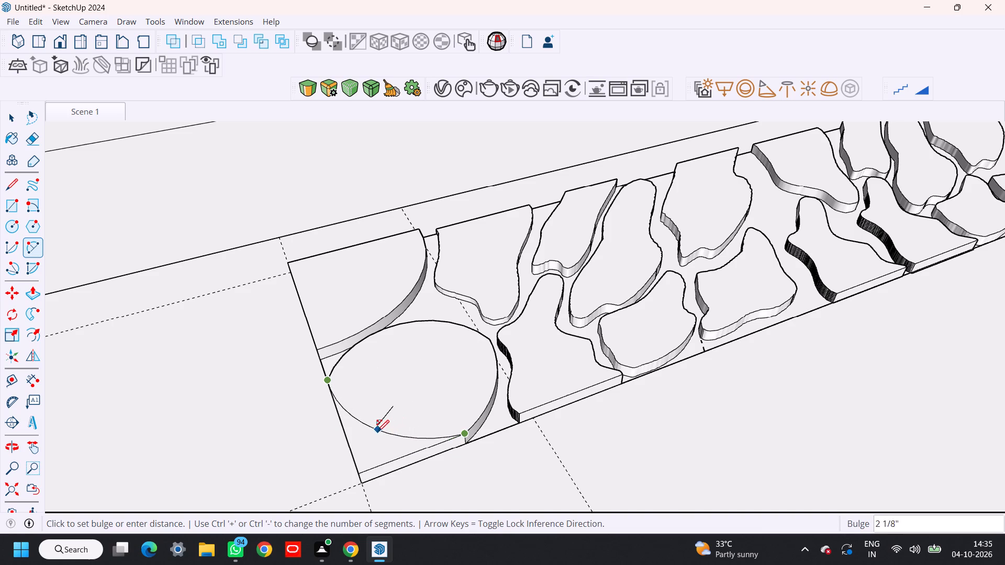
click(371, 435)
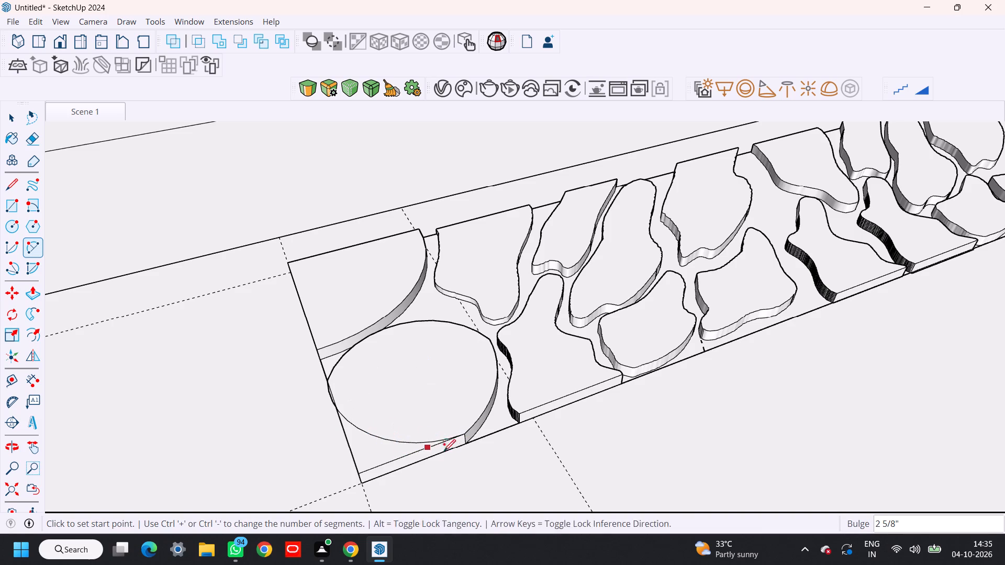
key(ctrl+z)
Round off the outer end stone's square corner with an arc bulging about 1 15/16", pushing the leftover corner down 1 1/16".
click(330, 383)
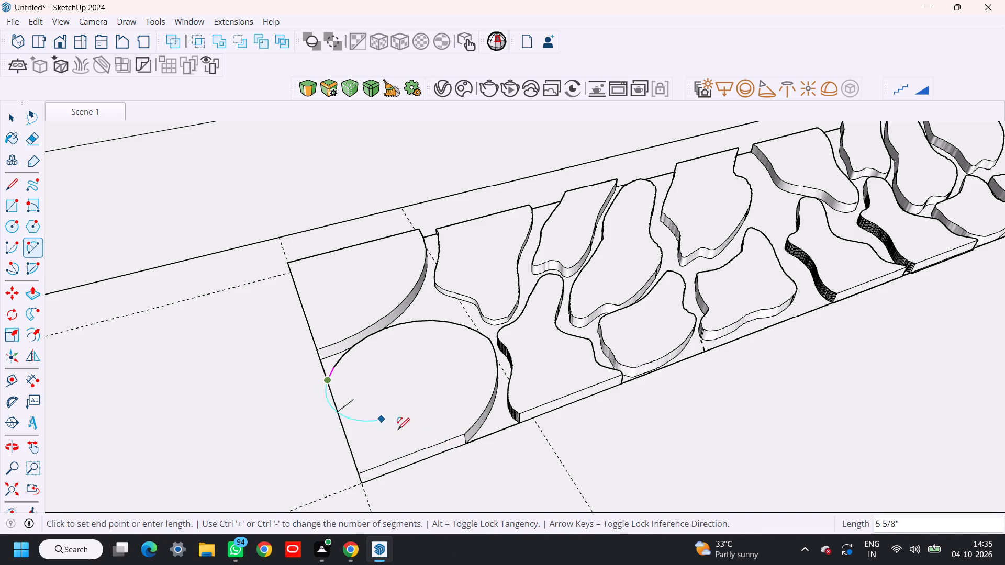
click(464, 438)
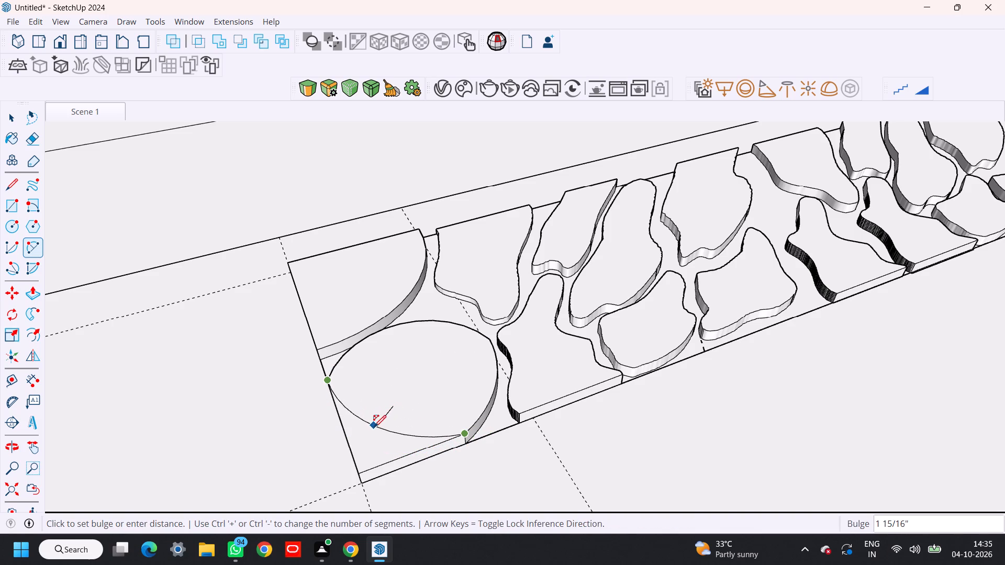
click(374, 427)
key(space)
key(p)
click(382, 453)
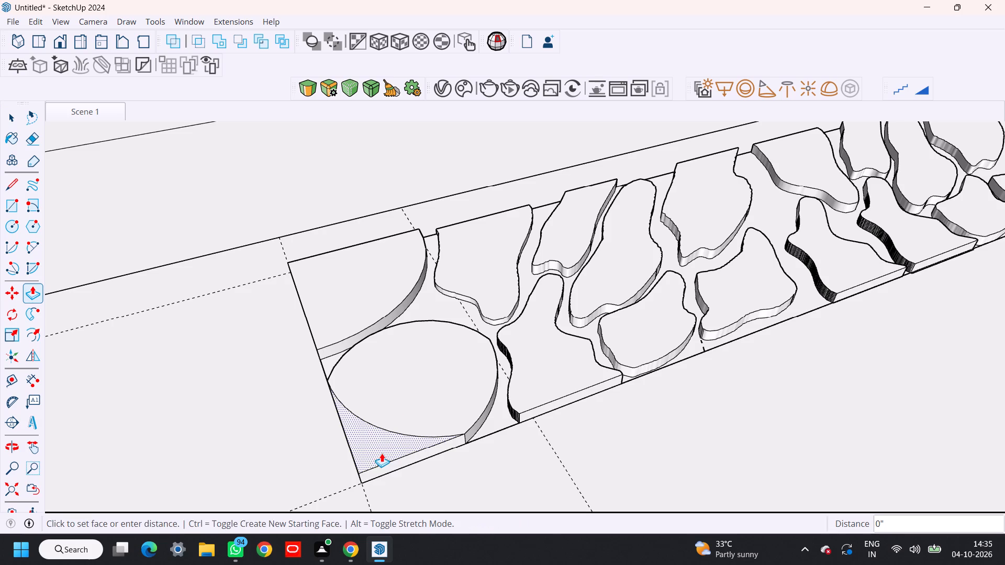
click(374, 479)
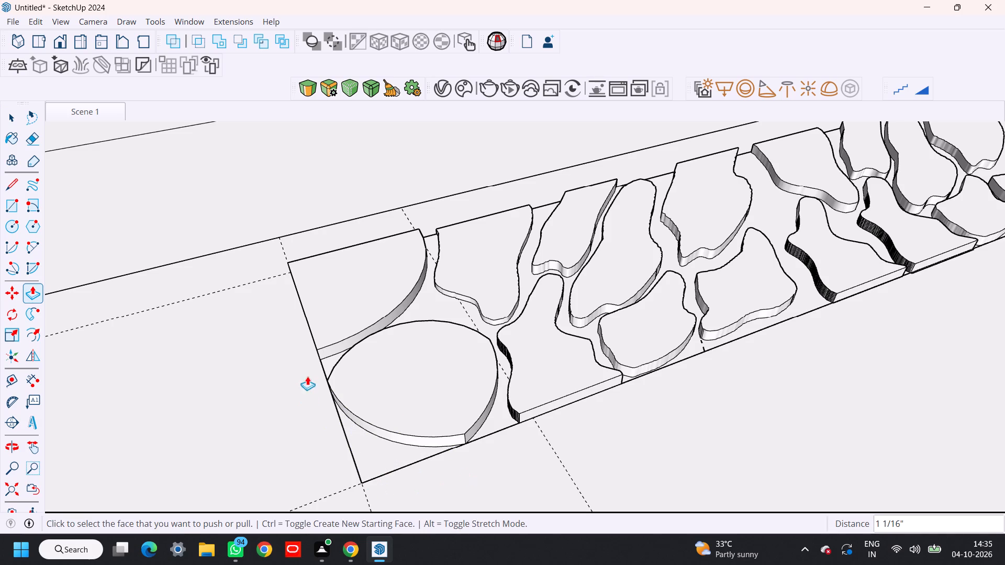
Examine the rounded end stone and the whole raised paving strip beside the house from low and wide viewpoints.
middle_drag(411, 405, 570, 265)
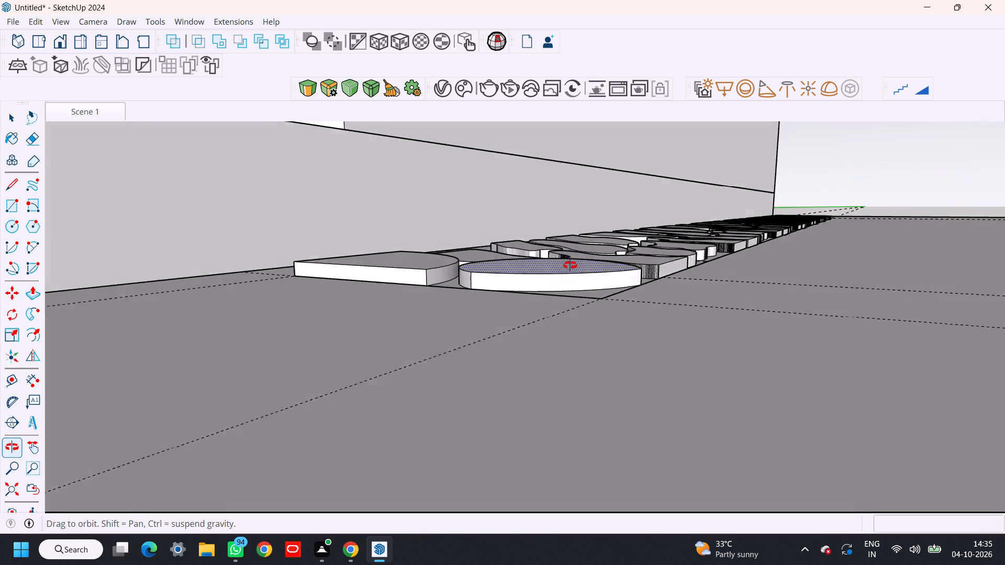
middle_drag(570, 265, 563, 270)
key(space)
scroll(567, 277, down, 10)
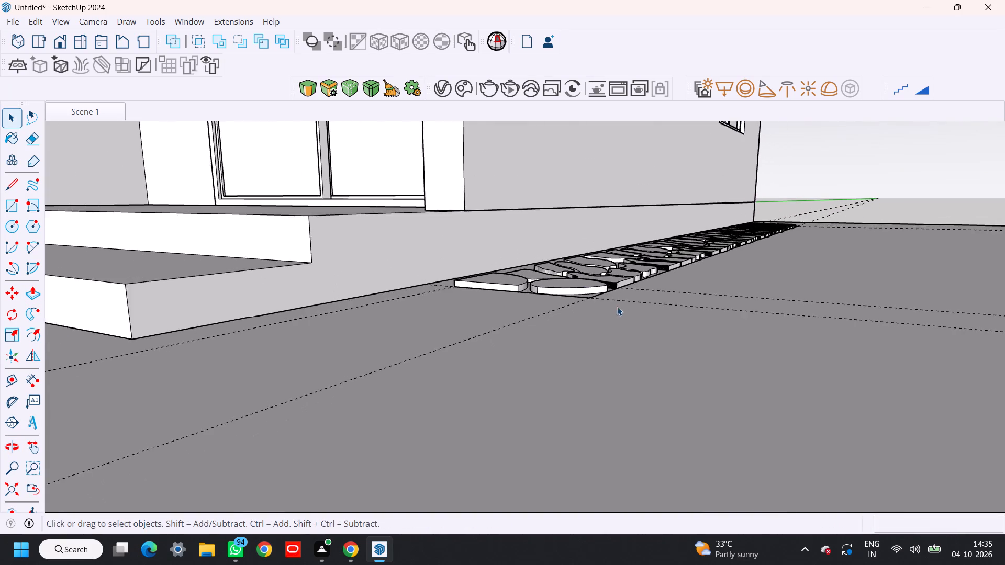
scroll(617, 307, down, 5)
shift+middle_drag(706, 315, 619, 337)
scroll(618, 337, down, 5)
shift+middle_drag(628, 337, 554, 349)
middle_drag(656, 351, 627, 355)
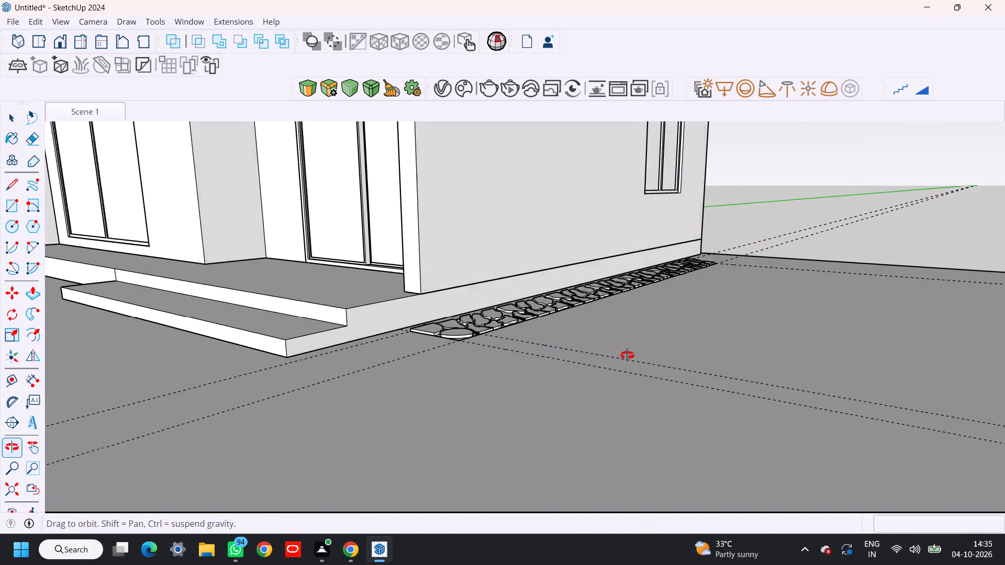
middle_drag(627, 355, 638, 356)
scroll(638, 356, down, 6)
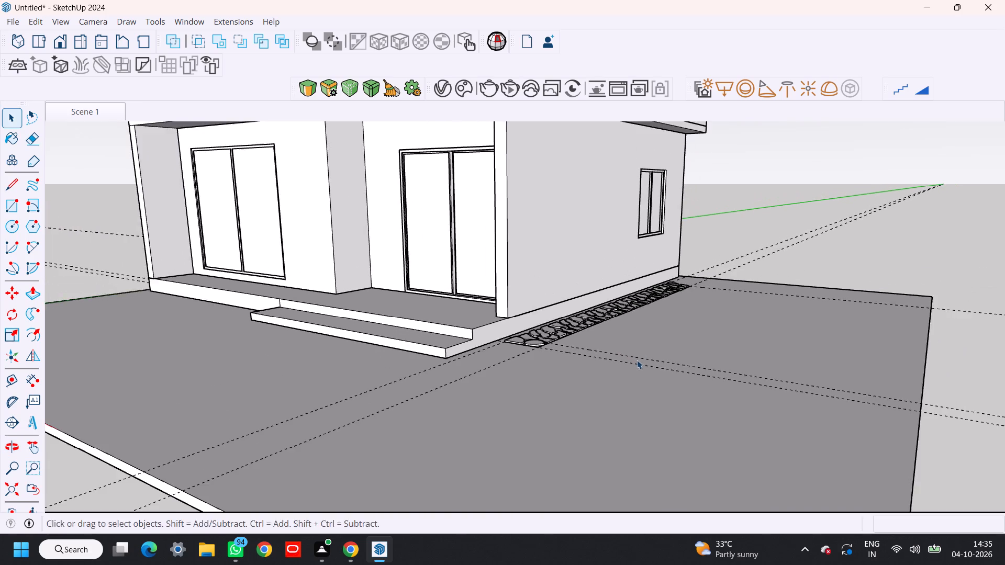
shift+middle_drag(636, 367, 782, 335)
shift+middle_drag(738, 344, 744, 367)
middle_drag(690, 353, 691, 358)
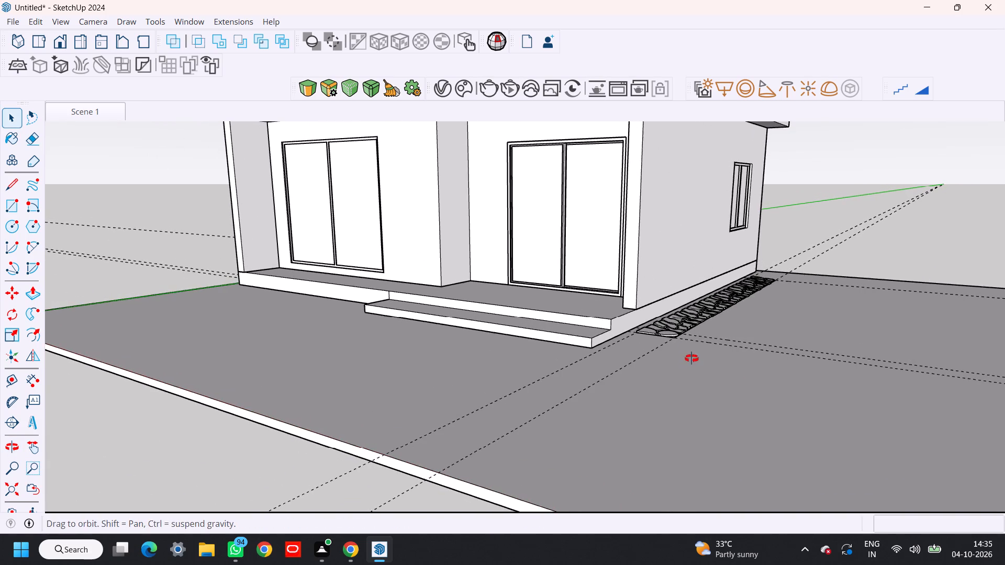
middle_drag(691, 358, 691, 406)
Select the entire raised paving strip with its connected geometry and make it a component.
scroll(693, 382, up, 11)
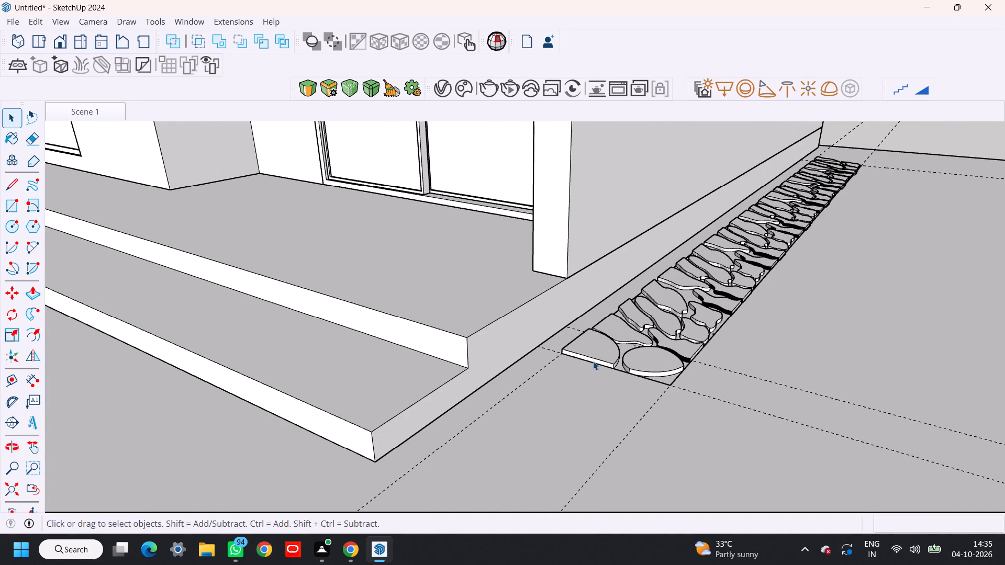
triple_click(592, 347)
triple_click(592, 347)
double_click(592, 347)
right_click(592, 347)
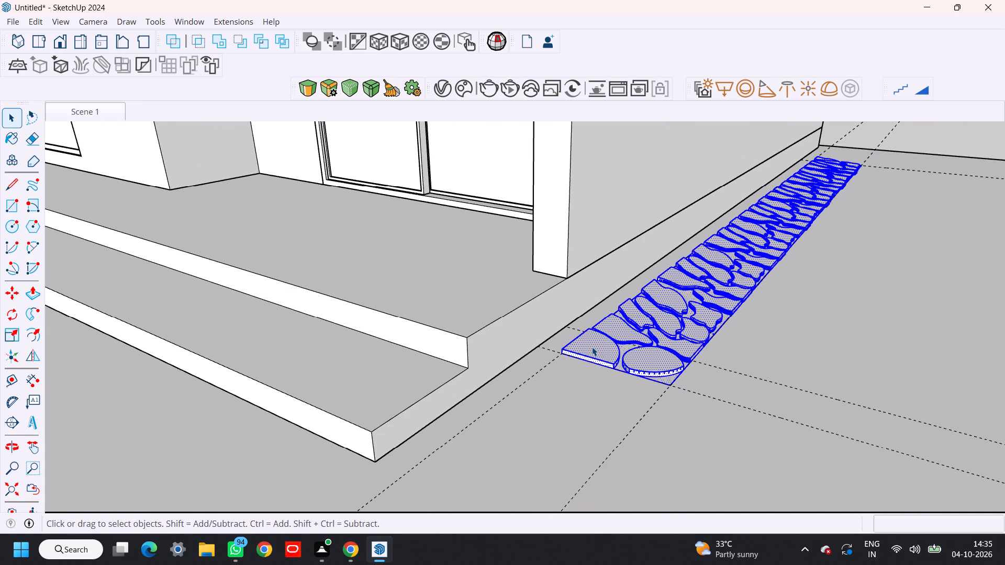
click(657, 111)
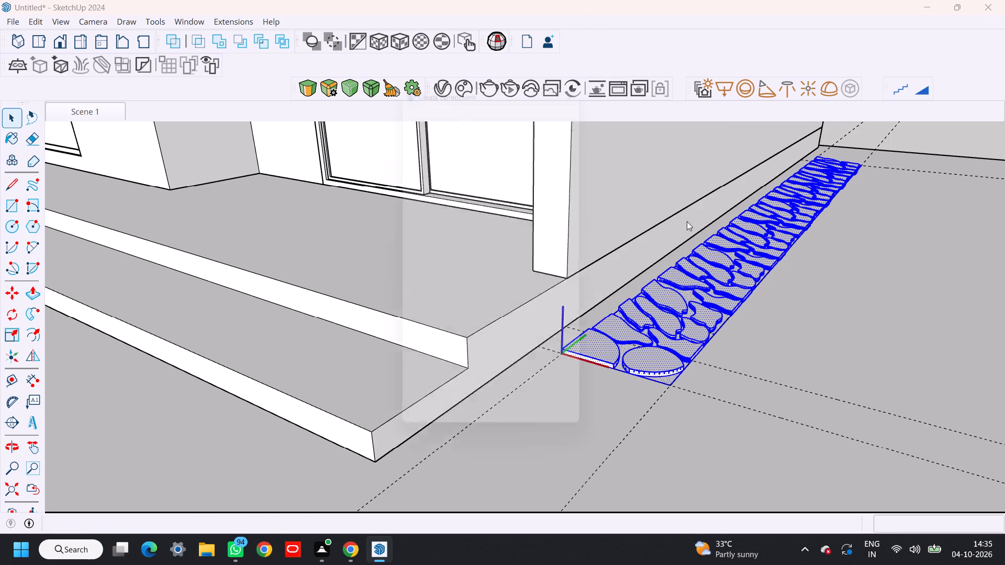
click(505, 434)
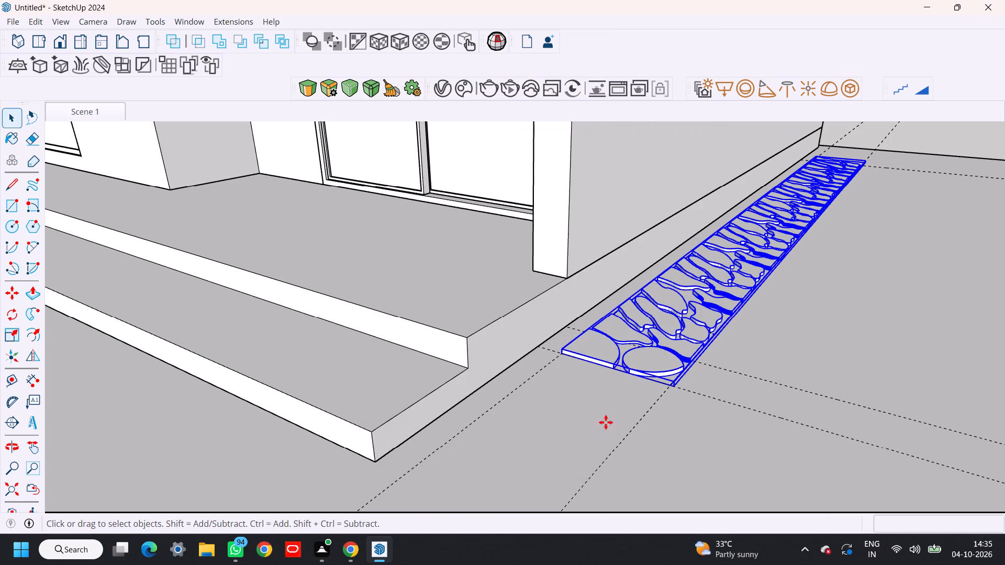
Copy the paving strip component about 33' 8" across to the opposite side of the house, beside the plinth's front corner.
key(m)
scroll(669, 394, up, 9)
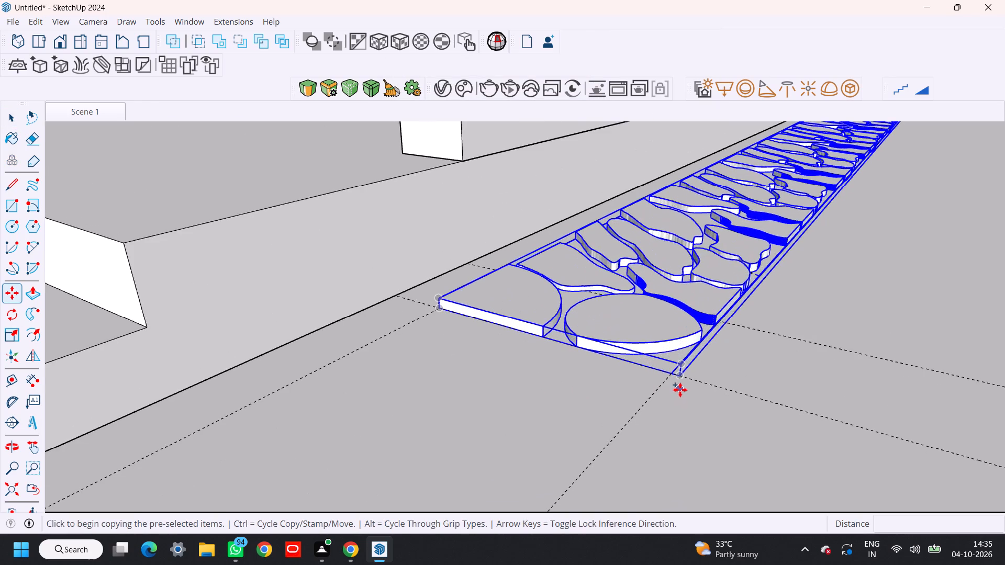
scroll(680, 390, up, 5)
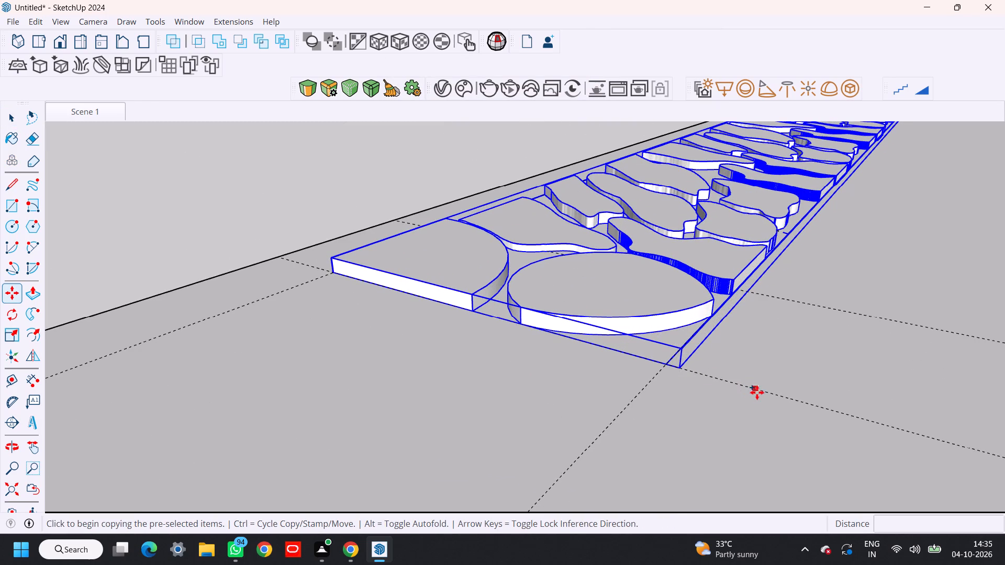
click(761, 392)
scroll(610, 399, down, 20)
scroll(610, 399, down, 2)
shift+middle_drag(482, 402, 1001, 564)
scroll(563, 430, down, 6)
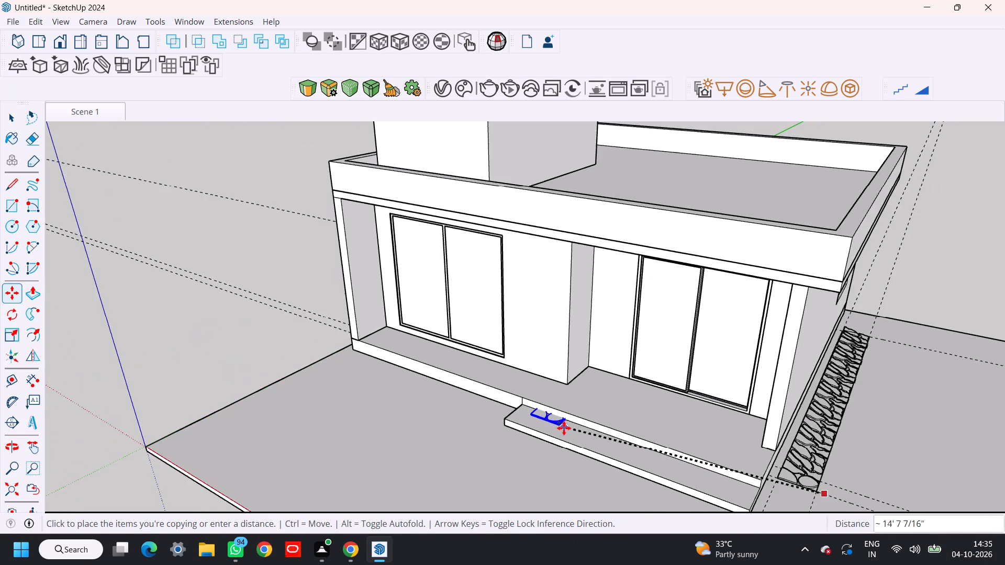
shift+middle_drag(564, 428, 371, 391)
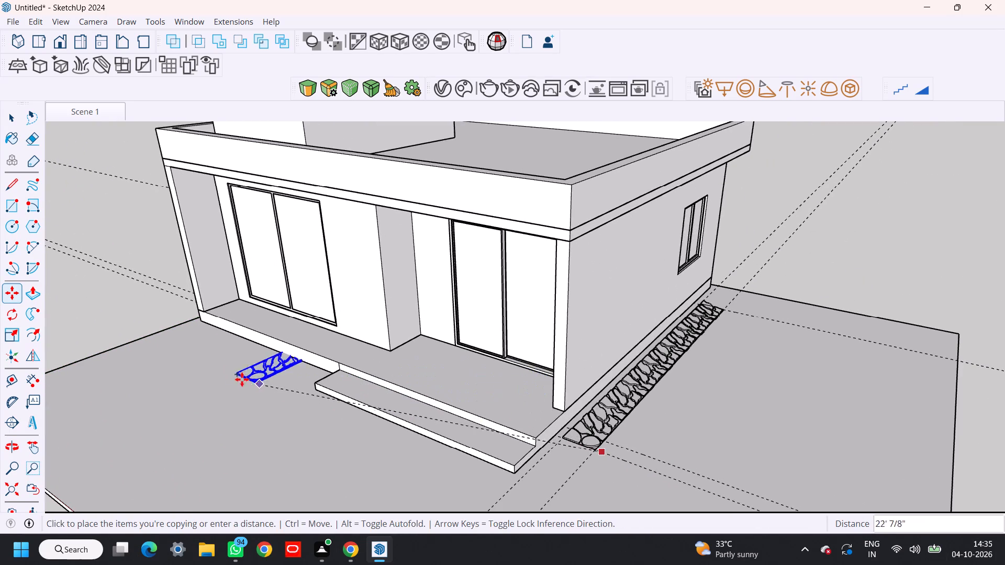
shift+middle_drag(237, 375, 510, 450)
middle_drag(448, 439, 652, 459)
scroll(495, 438, up, 13)
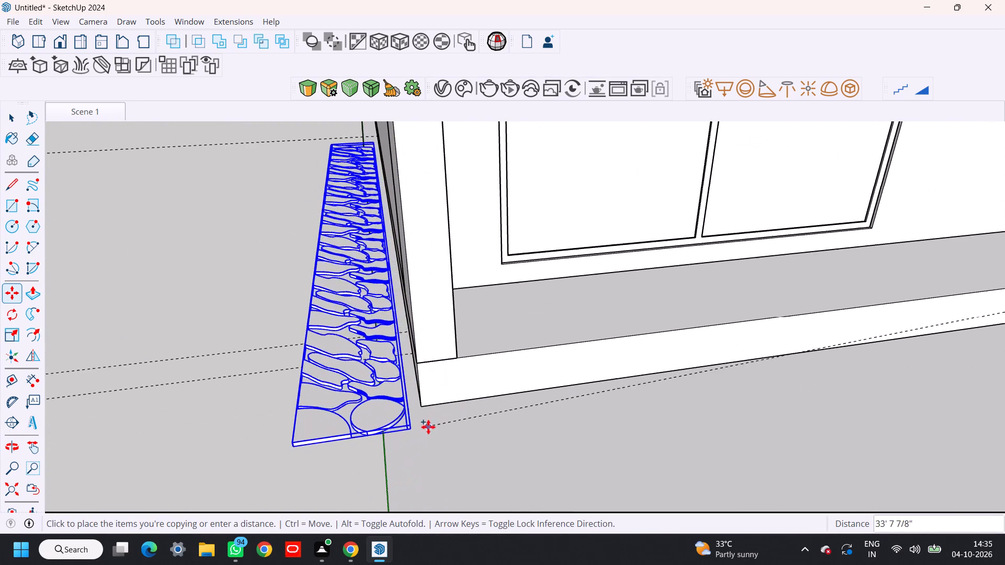
click(421, 409)
scroll(453, 420, down, 4)
key(space)
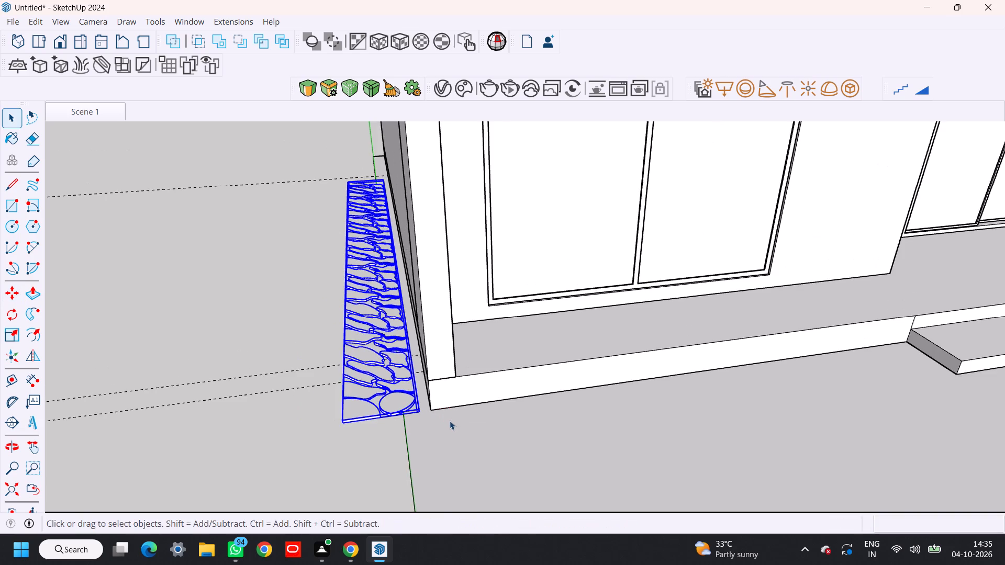
Extend the ground slab's side edge beside the copied paving strip outward by 2'.
scroll(450, 421, down, 2)
shift+middle_drag(448, 421, 488, 410)
middle_drag(458, 467, 635, 368)
middle_drag(699, 334, 602, 395)
shift+middle_drag(595, 403, 619, 331)
scroll(463, 423, up, 8)
double_click(440, 416)
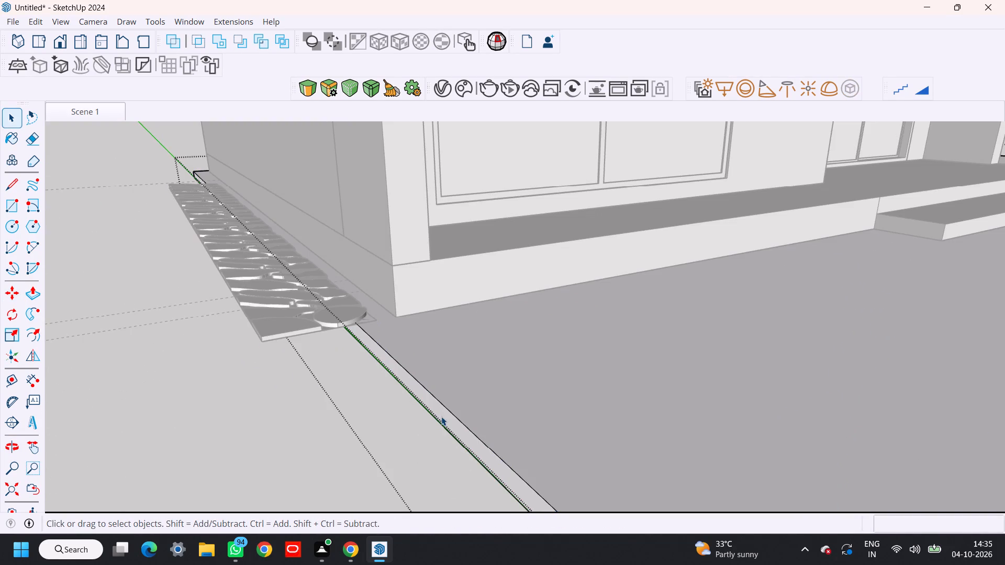
key(p)
click(442, 412)
text(2')
key(Return)
key(space)
click(139, 395)
Extend the ground slab's side face beside the copied paving strip outward by a further 9".
middle_drag(723, 436, 574, 431)
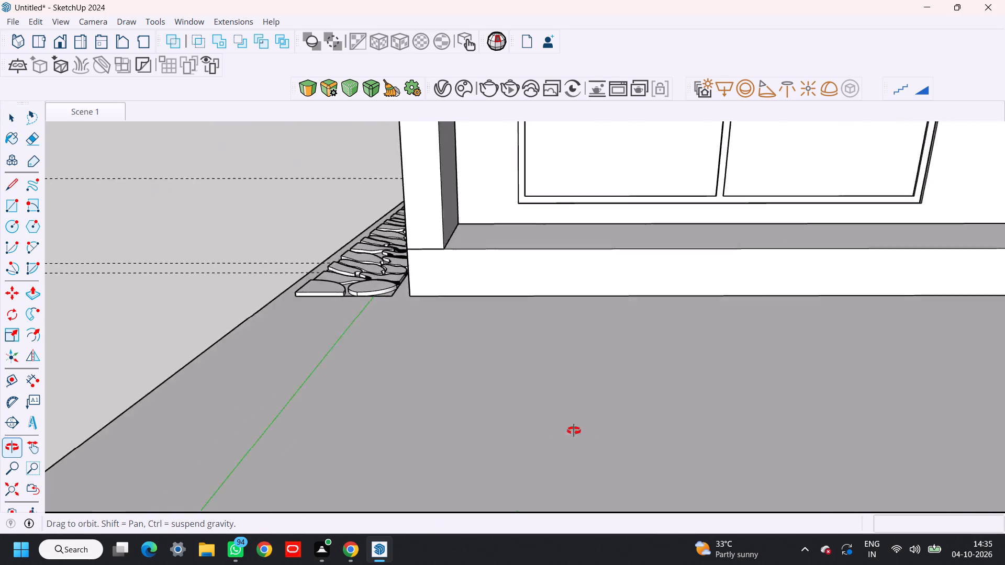
middle_drag(574, 431, 751, 419)
shift+middle_drag(638, 428, 825, 422)
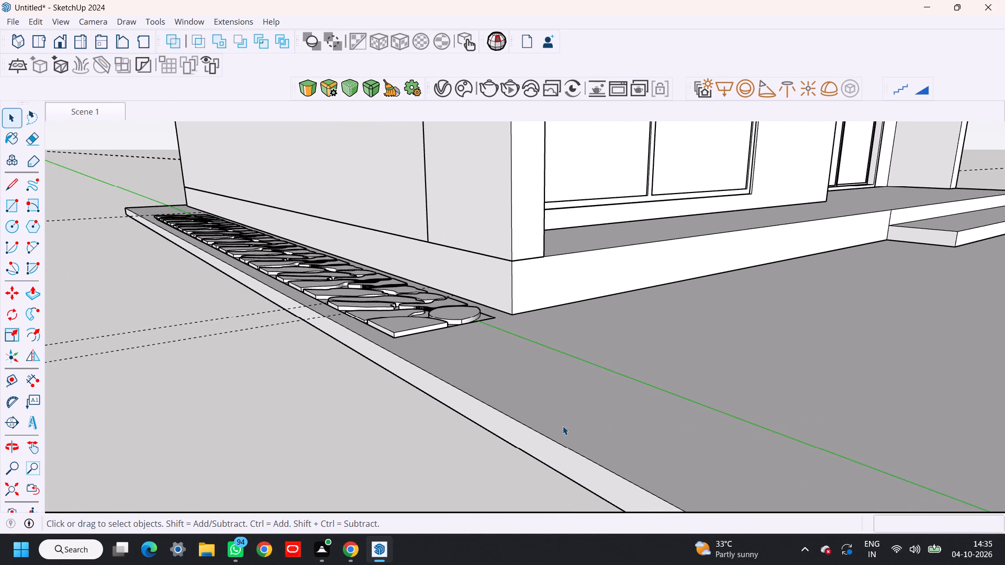
key(p)
scroll(434, 390, up, 5)
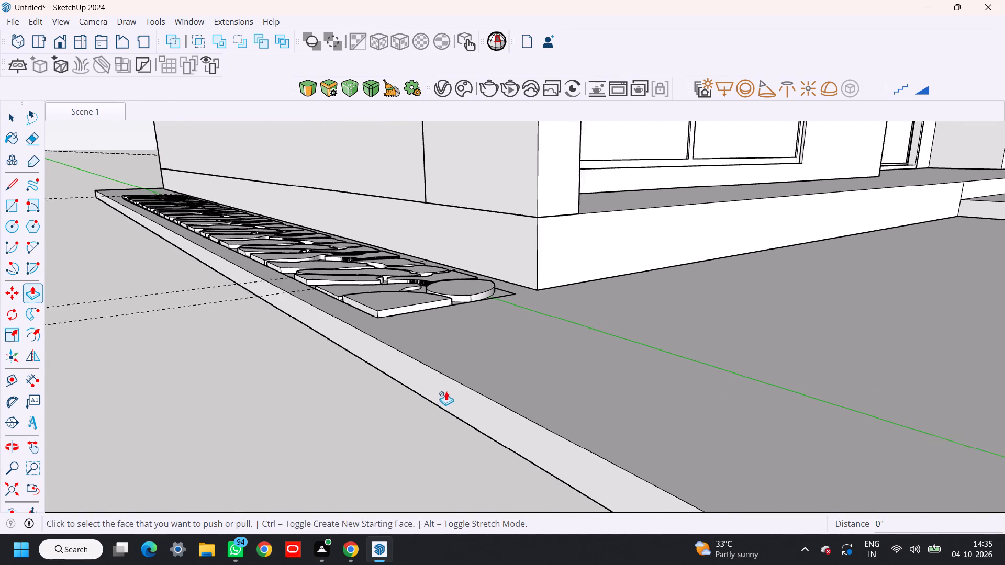
scroll(446, 391, up, 2)
key(space)
double_click(464, 400)
key(p)
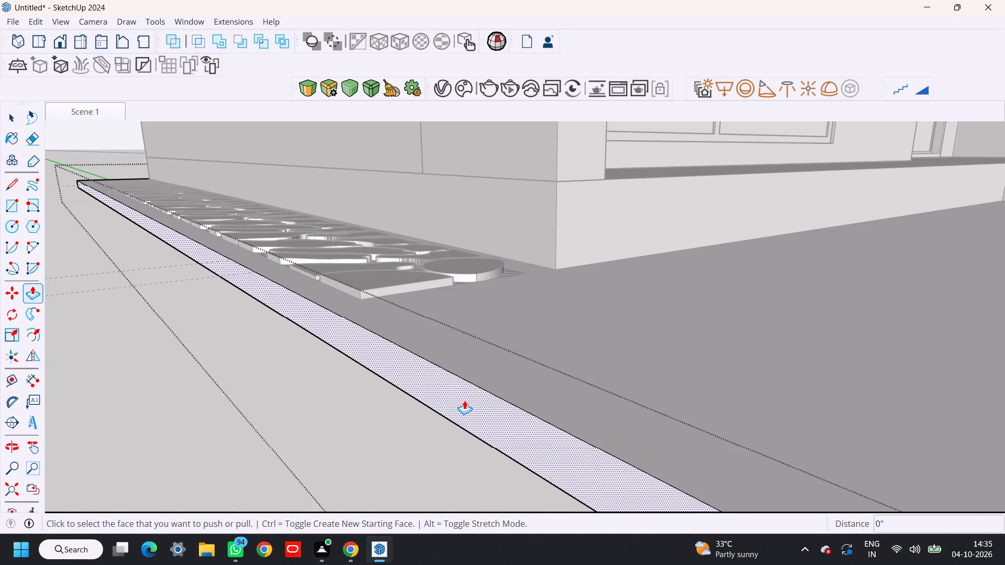
click(464, 400)
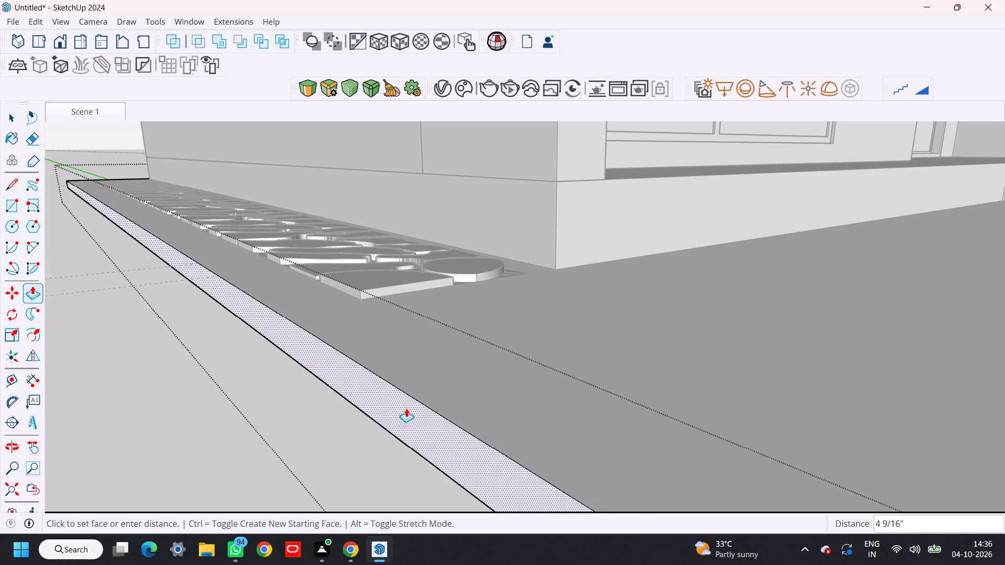
text(9")
key(Return)
key(space)
double_click(102, 434)
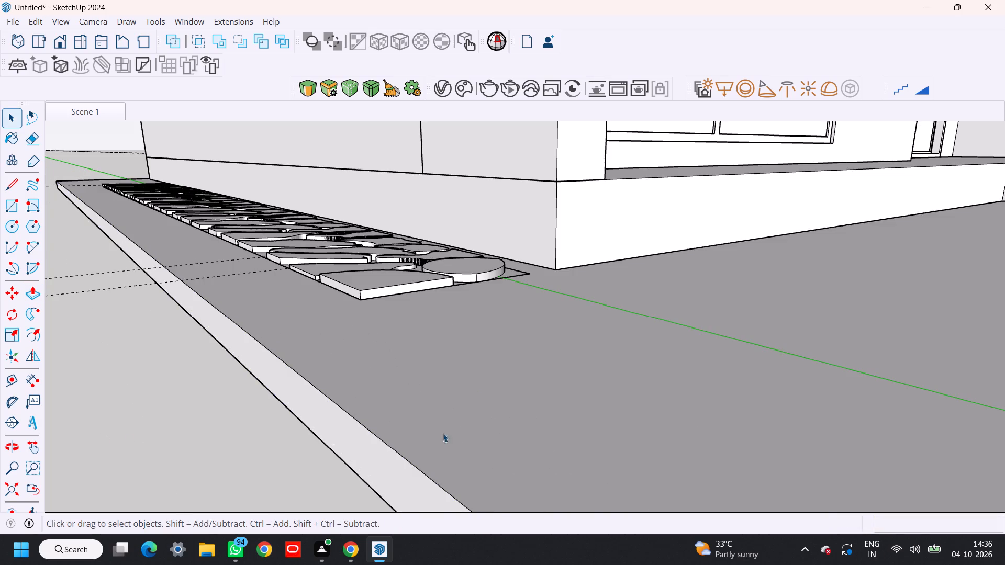
Unhide the last hidden object, the old boundary wall group around the house, and erase it.
scroll(466, 432, down, 3)
middle_drag(544, 407, 330, 466)
scroll(362, 443, down, 20)
scroll(362, 443, down, 4)
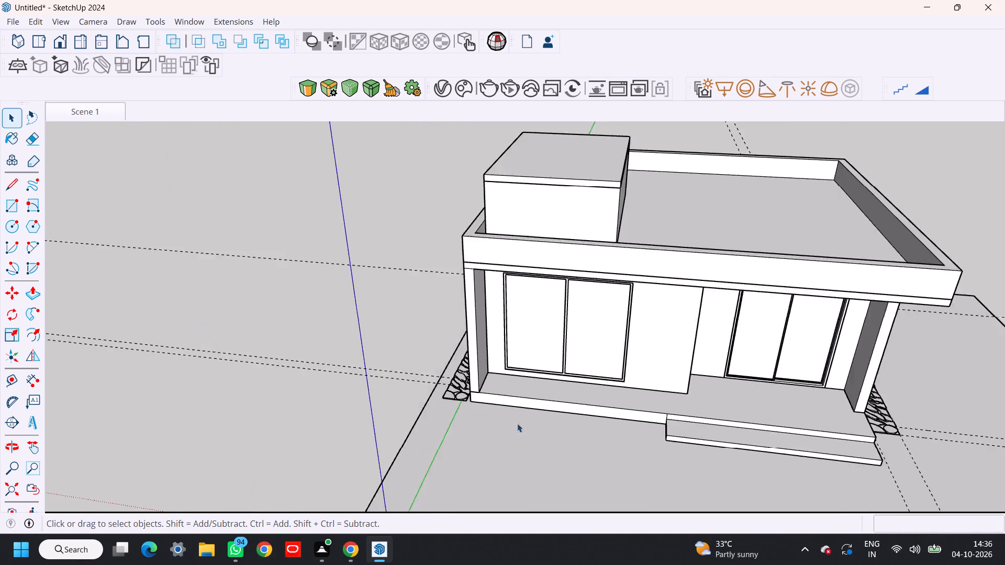
scroll(517, 423, down, 4)
shift+middle_drag(687, 444, 468, 379)
middle_drag(557, 417, 506, 360)
shift+middle_drag(508, 365, 515, 398)
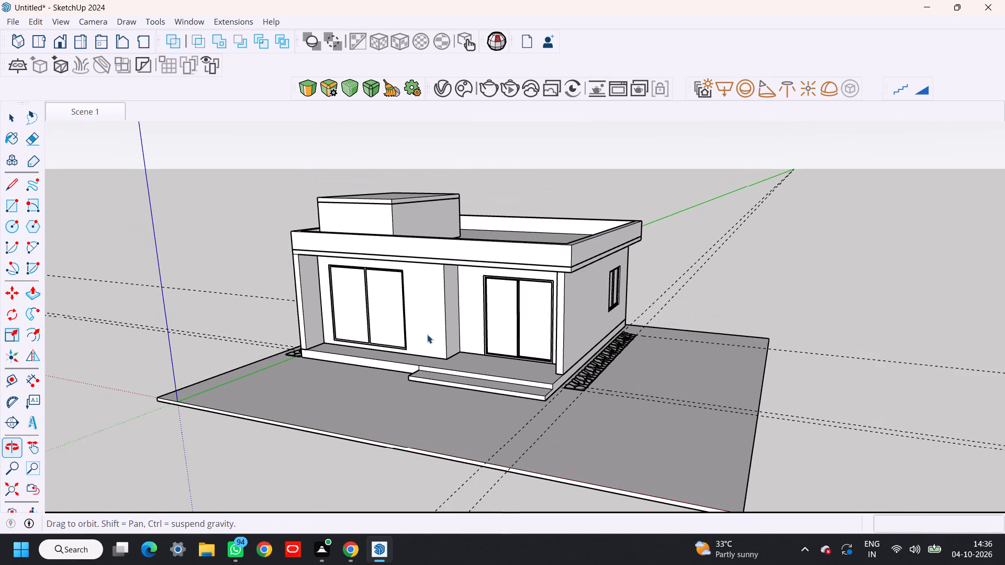
click(35, 19)
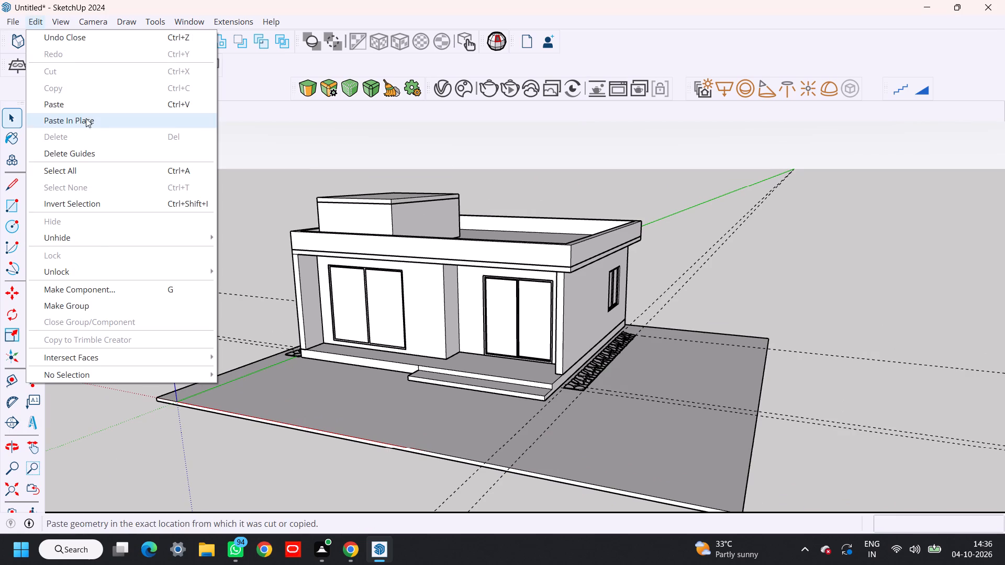
click(99, 231)
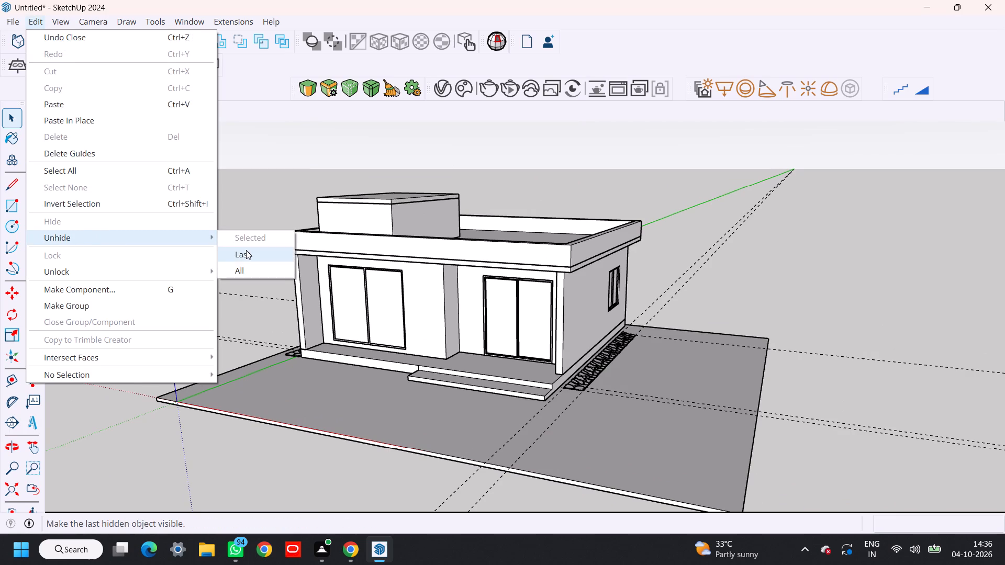
click(246, 250)
click(297, 386)
right_click(297, 384)
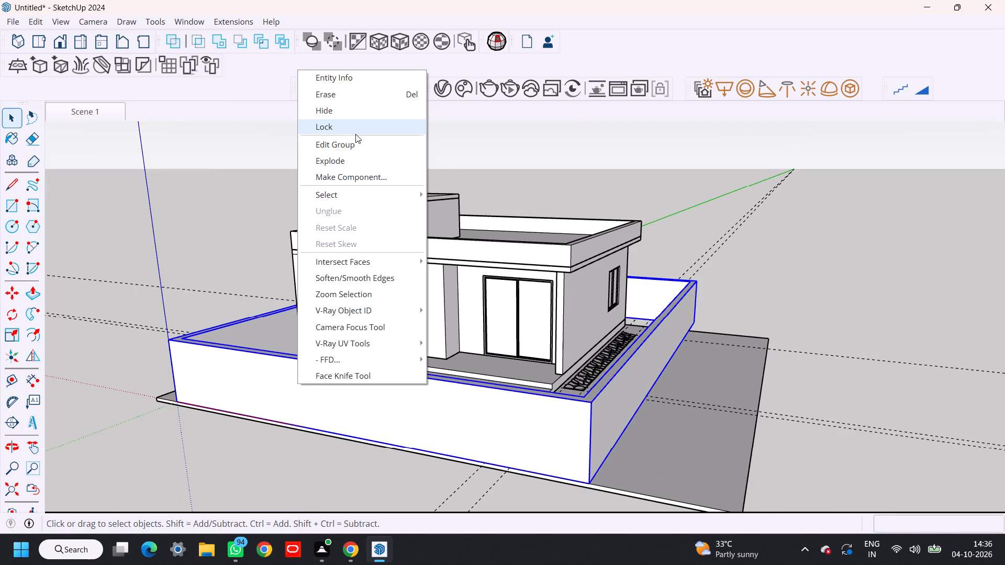
click(348, 87)
Place a guide 9" inside the ground slab's side edge beside the copied paving strip.
middle_drag(284, 372, 476, 437)
shift+middle_drag(339, 422, 383, 378)
scroll(338, 352, up, 18)
key(t)
click(343, 342)
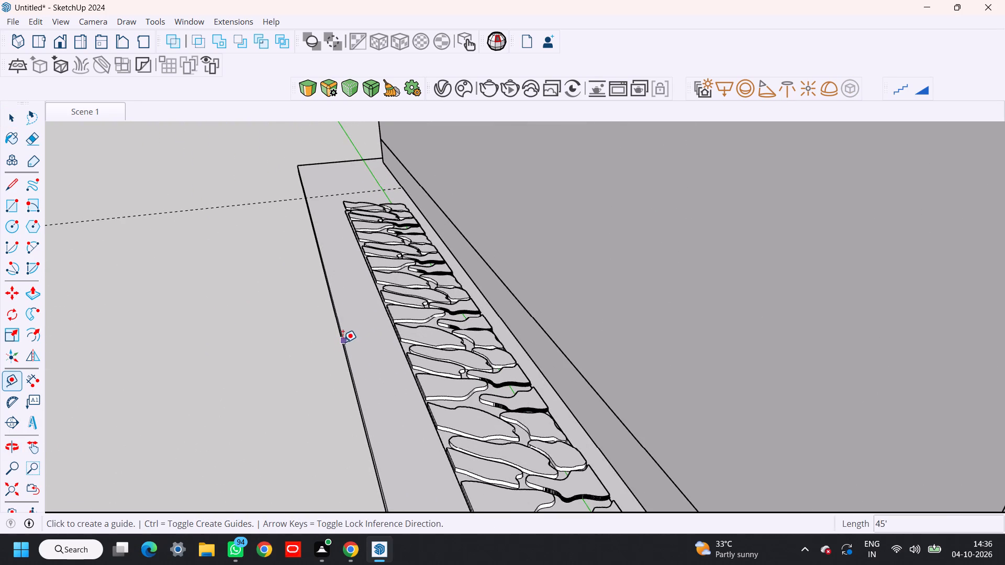
text(9')
key(Return)
text(9")
key(Return)
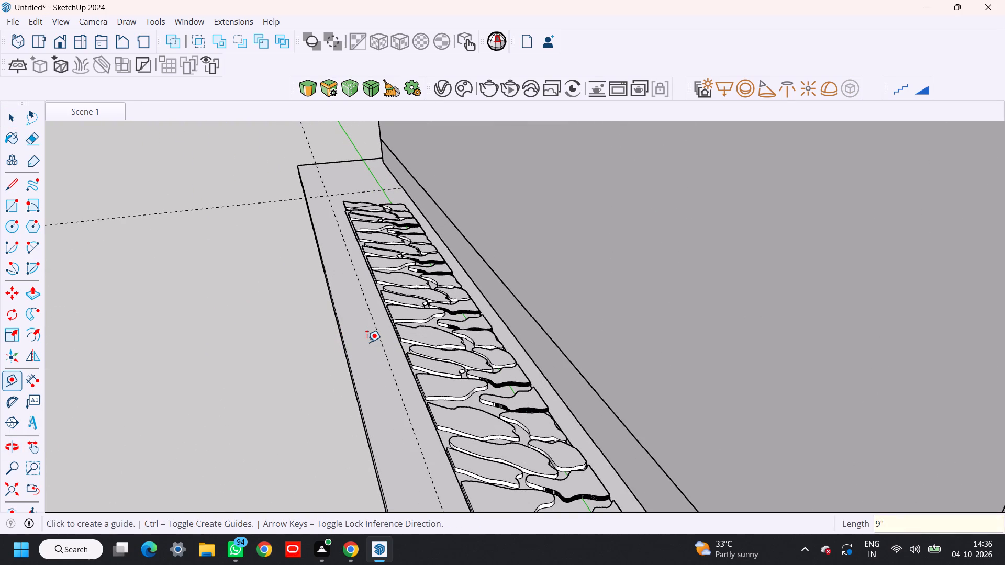
Place a guide 9" inside the ground slab's opposite side edge, beyond the original paving strip.
scroll(367, 342, down, 16)
shift+middle_drag(432, 377, 319, 184)
middle_drag(457, 403, 450, 404)
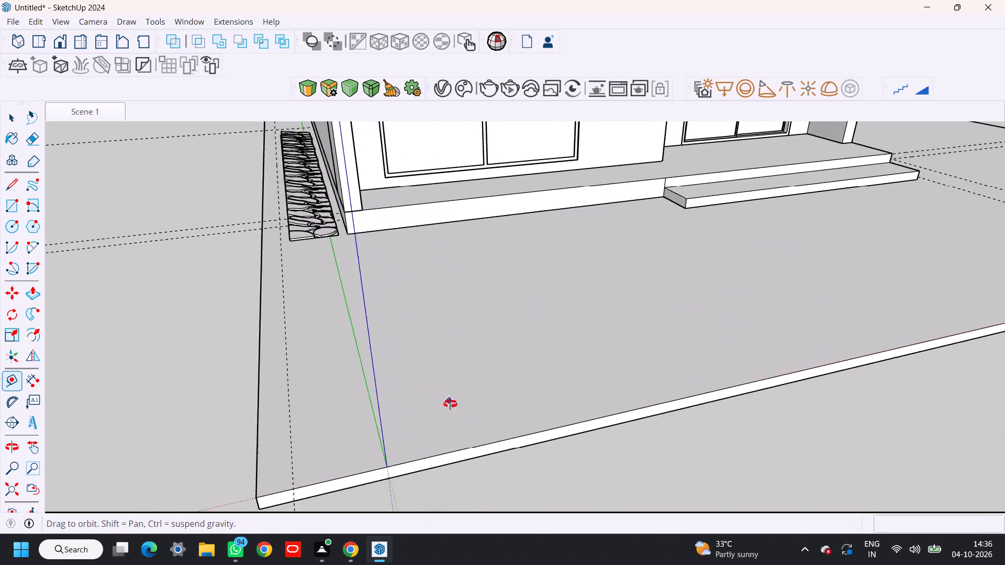
middle_drag(450, 404, 370, 411)
scroll(424, 392, down, 4)
shift+middle_drag(448, 377, 379, 395)
shift+middle_drag(440, 373, 352, 394)
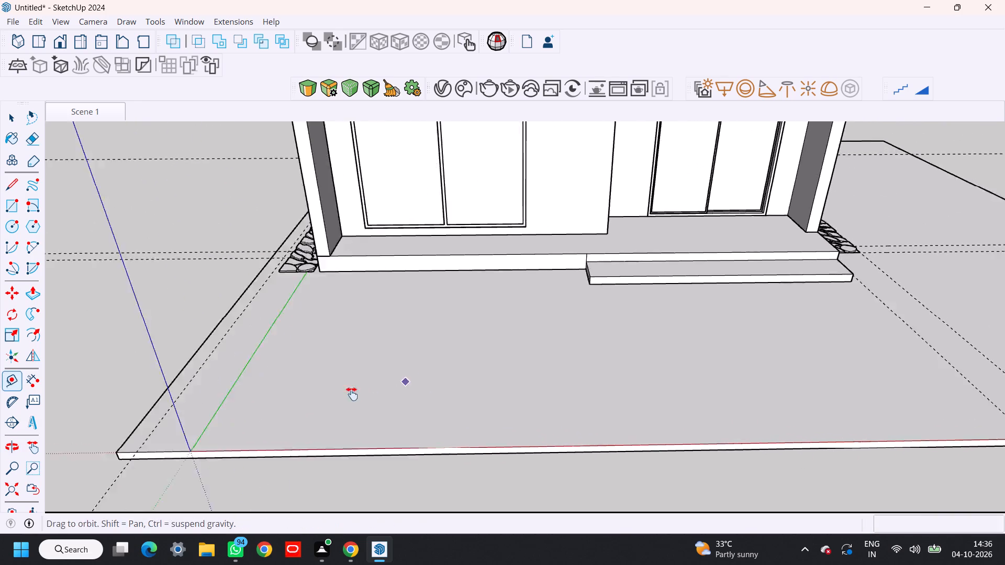
shift+middle_drag(352, 394, 109, 427)
shift+middle_drag(591, 341, 470, 364)
scroll(812, 337, up, 3)
click(830, 327)
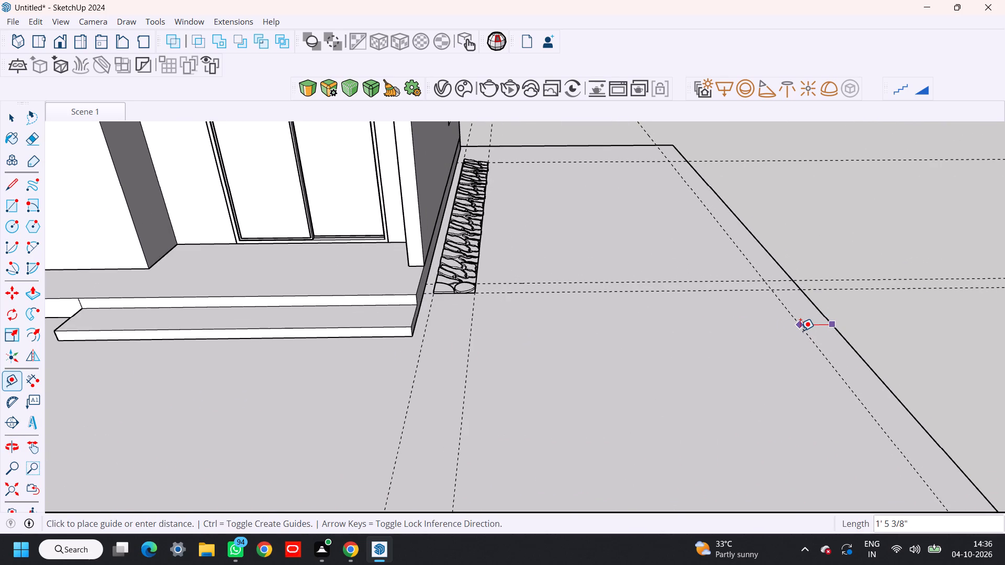
text(9")
key(Return)
Place a guide 9" inside the ground slab's rear edge.
middle_drag(752, 298, 528, 359)
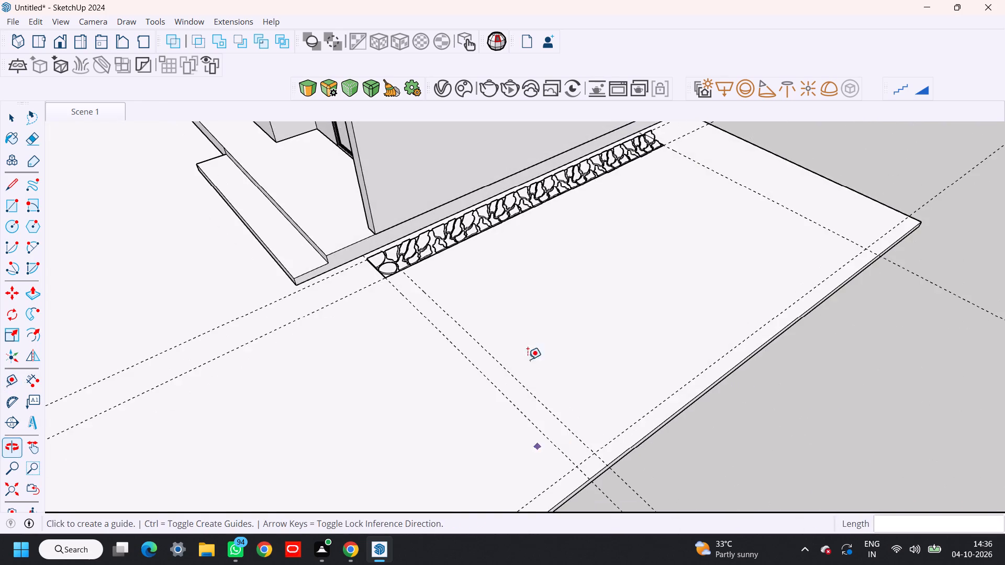
middle_drag(528, 359, 528, 364)
shift+middle_drag(785, 275, 637, 363)
middle_drag(845, 306, 747, 341)
scroll(732, 330, up, 5)
scroll(766, 325, down, 4)
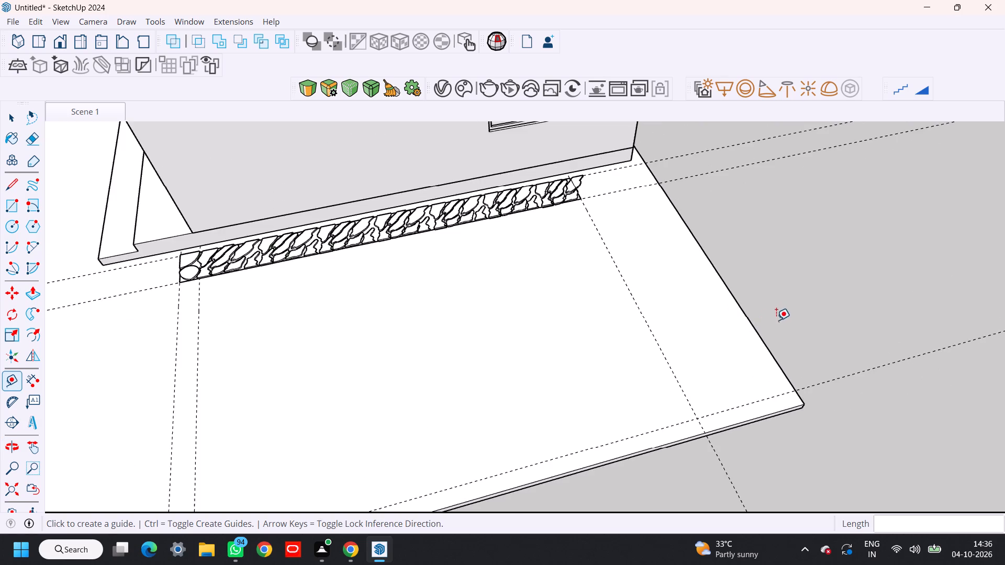
shift+middle_drag(783, 320, 638, 381)
shift+middle_drag(645, 378, 622, 319)
middle_drag(631, 335, 598, 342)
scroll(598, 351, up, 3)
click(591, 350)
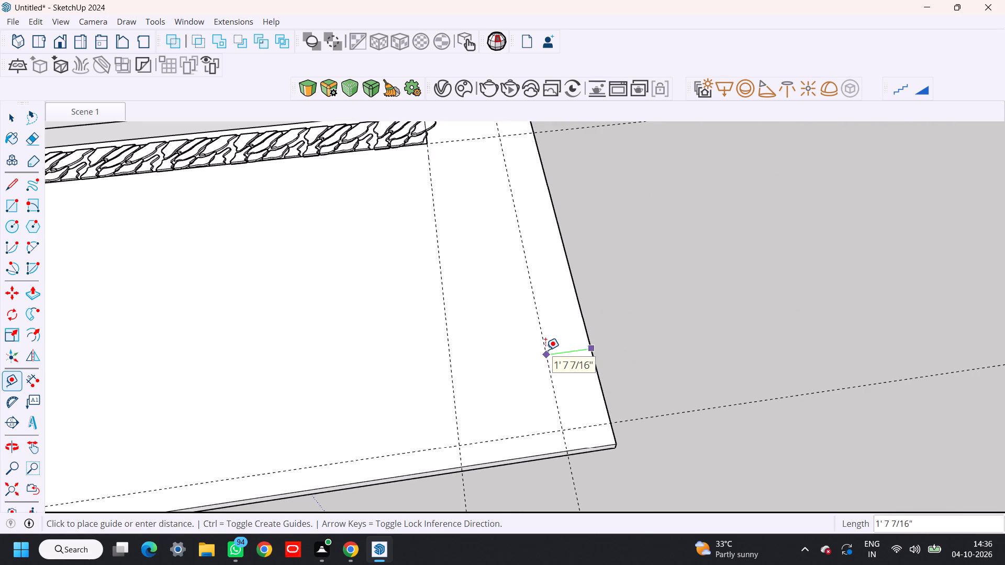
text(9")
key(Return)
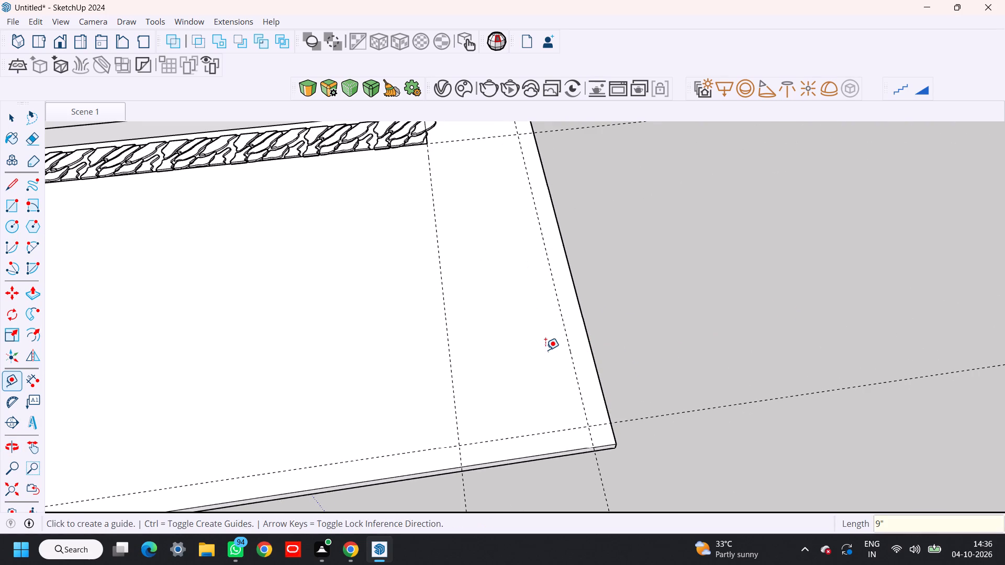
Draw the wall outline from the rear guide intersection along the original strip's side to the front, around the front corner and back to the rear corner.
key(space)
key(l)
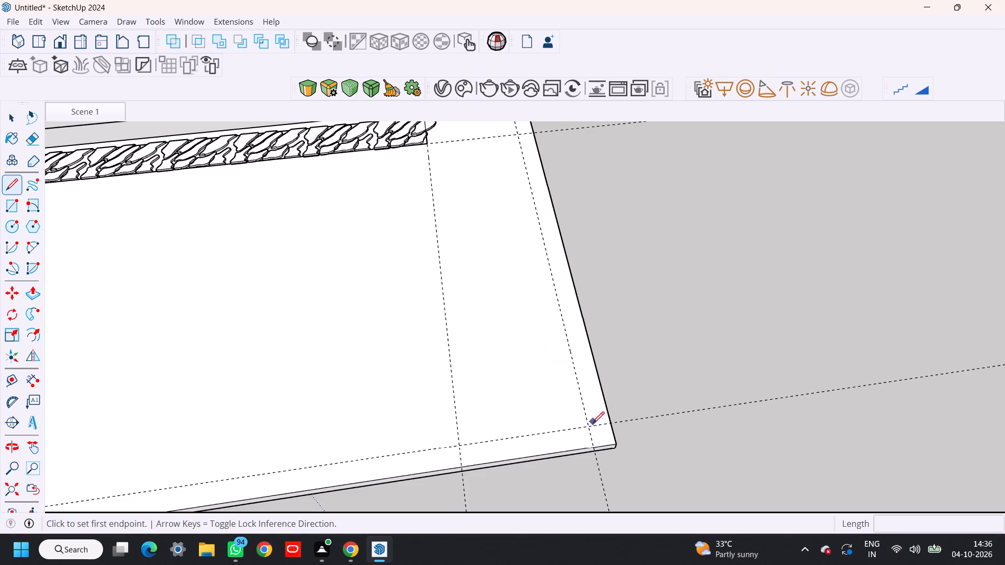
click(588, 426)
scroll(364, 362, down, 10)
shift+middle_drag(353, 367, 418, 371)
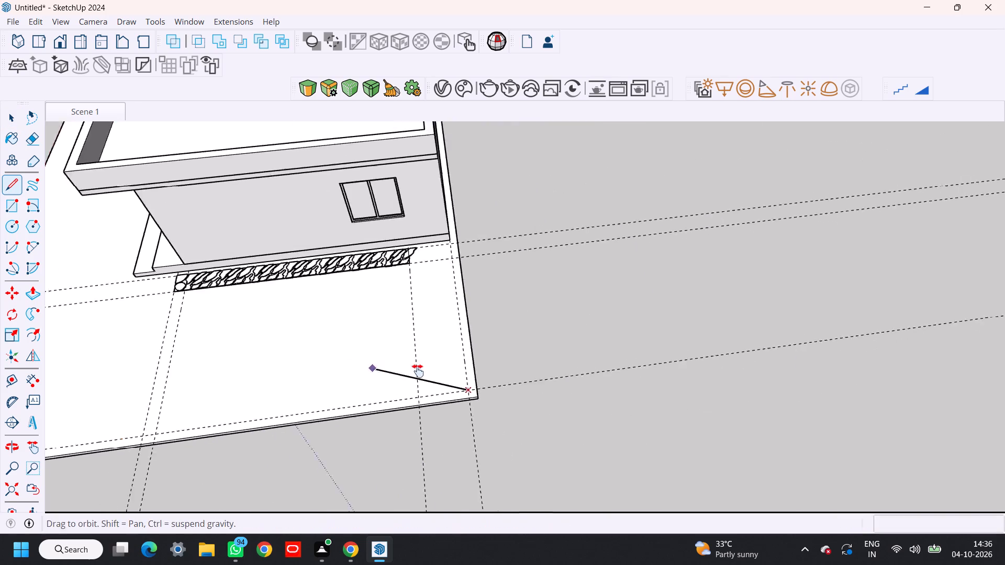
shift+middle_drag(418, 371, 805, 297)
scroll(438, 388, up, 9)
click(357, 374)
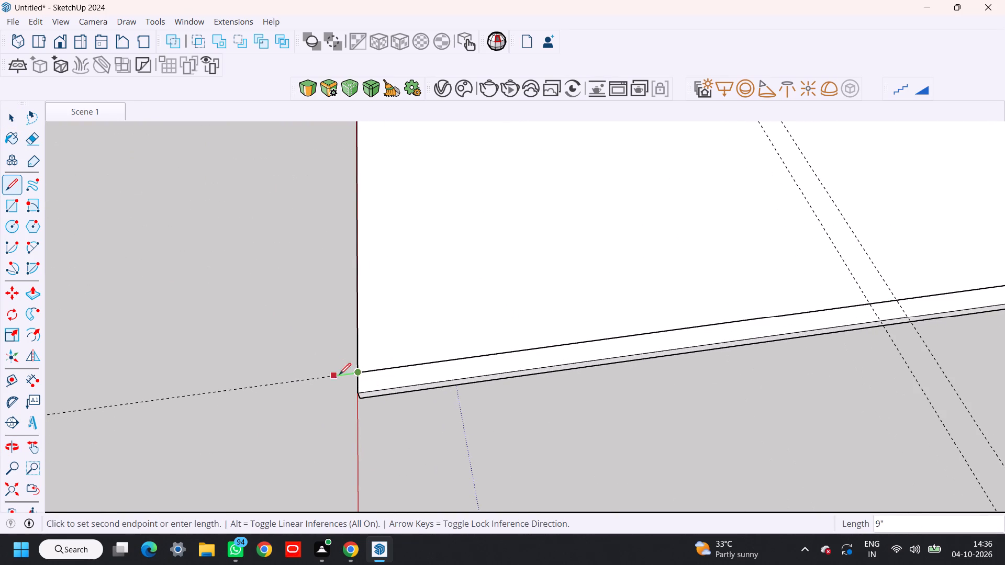
click(356, 394)
scroll(549, 352, down, 11)
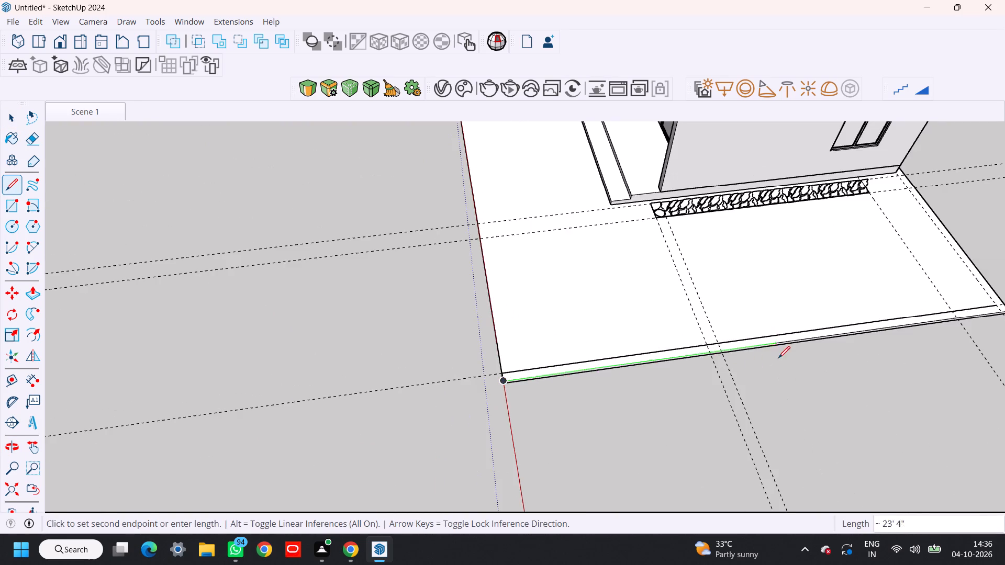
shift+middle_drag(779, 359, 439, 410)
scroll(700, 362, up, 9)
click(673, 353)
Continue the outline along the slab's rear edge and the copied strip's side edge to the front corner.
scroll(708, 297, down, 6)
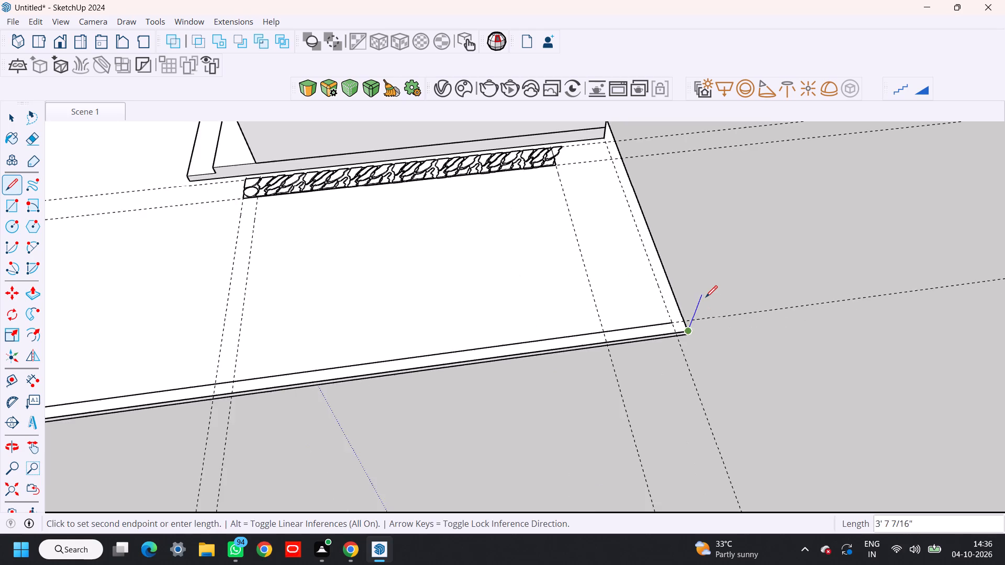
shift+middle_drag(713, 291, 622, 432)
middle_drag(759, 301, 483, 361)
shift+middle_drag(813, 285, 471, 362)
shift+middle_drag(712, 252, 664, 312)
scroll(621, 257, up, 10)
click(580, 174)
scroll(597, 168, down, 4)
shift+middle_drag(625, 169, 693, 318)
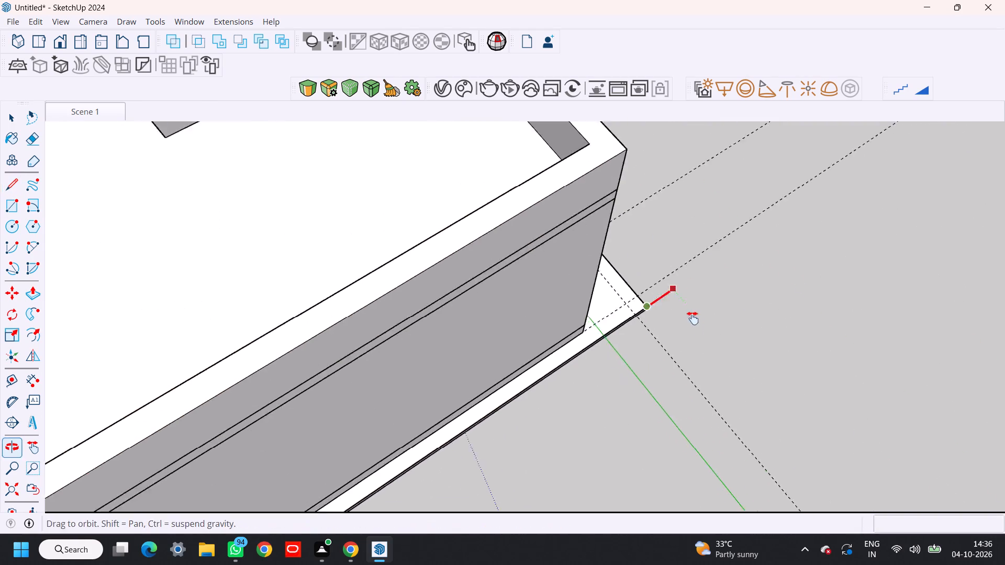
shift+middle_drag(693, 318, 696, 326)
middle_drag(749, 304, 339, 245)
shift+middle_drag(753, 370, 482, 308)
shift+middle_drag(760, 243, 515, 398)
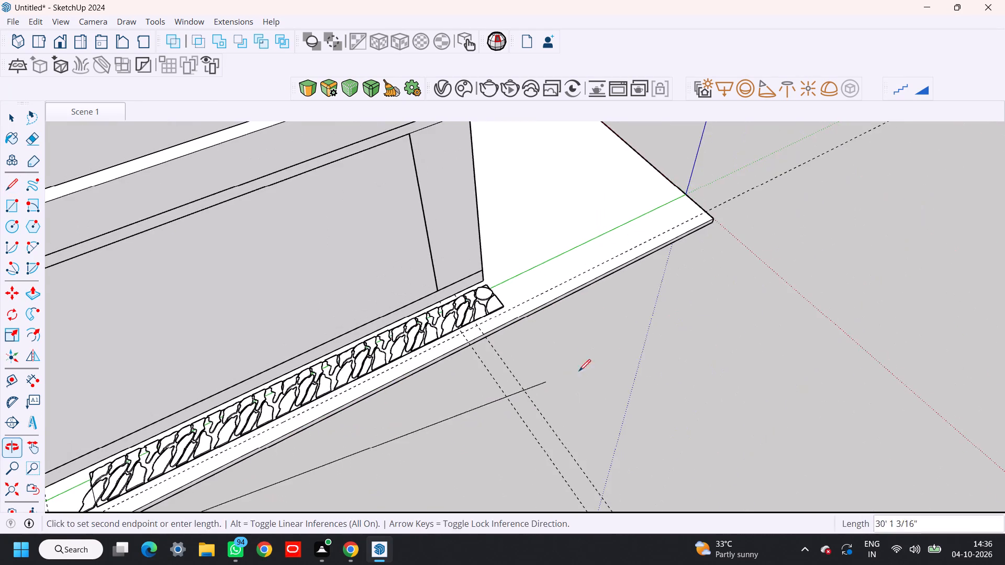
middle_drag(709, 317, 624, 375)
scroll(652, 290, up, 11)
click(622, 249)
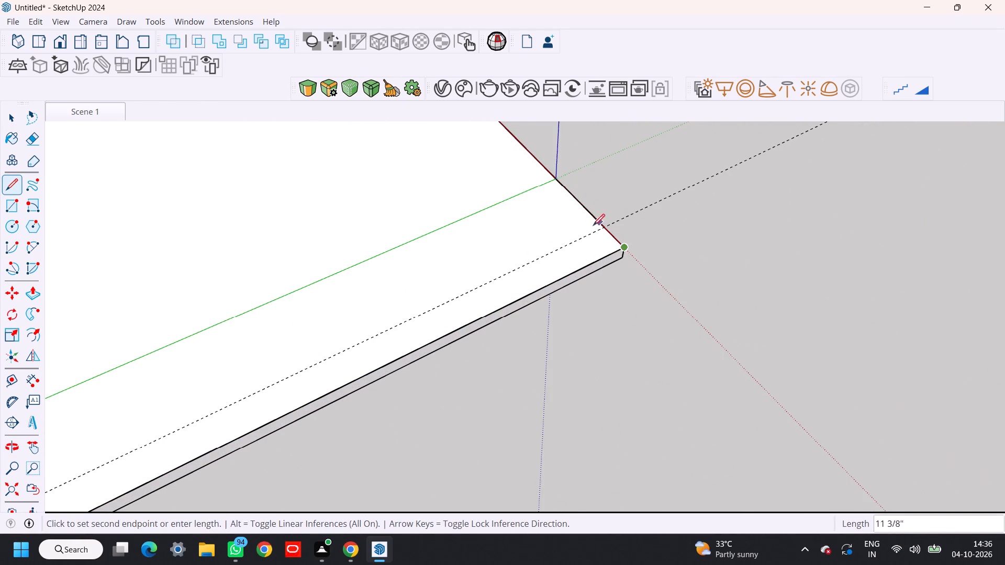
Close the 9" wide U-shaped wall outline across the front edge and back along the inner side and rear guides.
click(602, 228)
scroll(512, 200, down, 9)
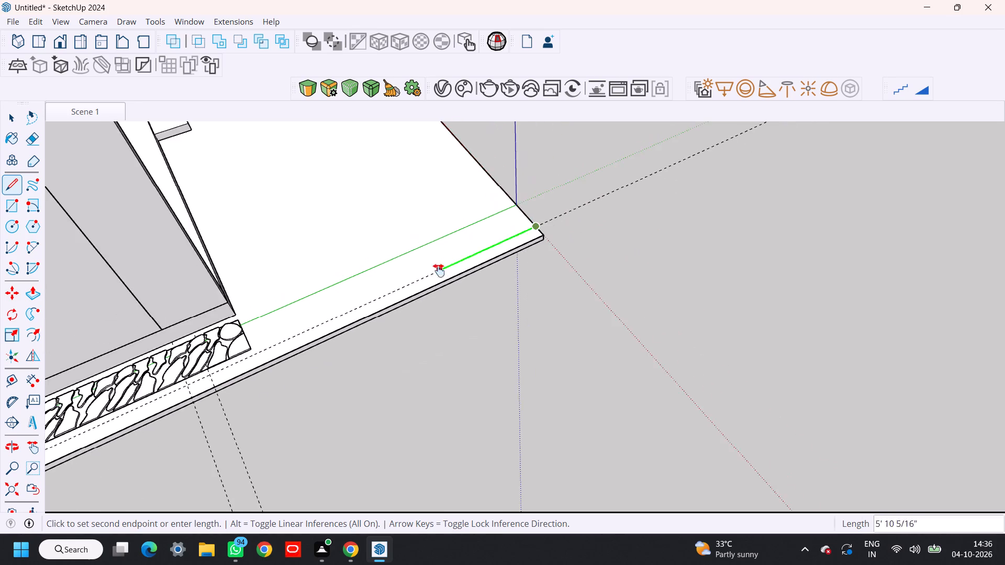
shift+middle_drag(439, 270, 874, 171)
shift+middle_drag(451, 368, 761, 185)
scroll(453, 370, up, 3)
click(446, 382)
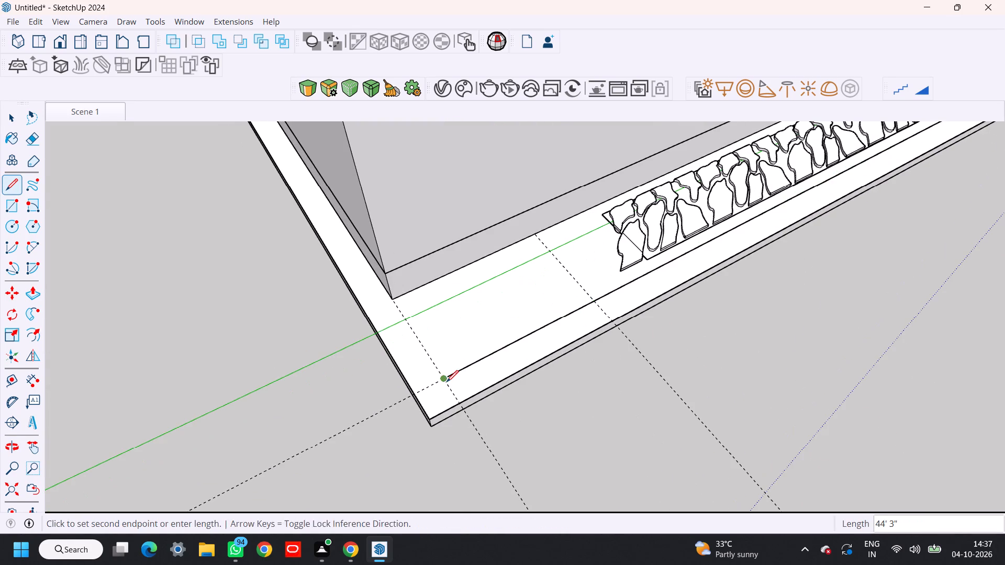
scroll(327, 290, down, 7)
shift+middle_drag(323, 288, 780, 511)
shift+middle_drag(578, 261, 697, 490)
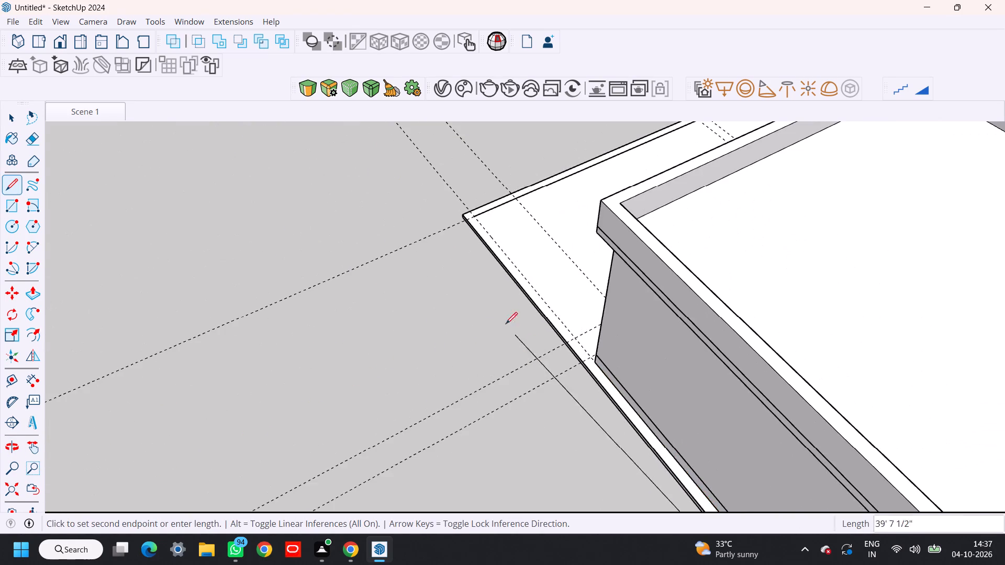
scroll(488, 264, up, 6)
click(470, 200)
key(space)
Push/Pull the U-shaped boundary wall outline up to a height of 6'.
key(p)
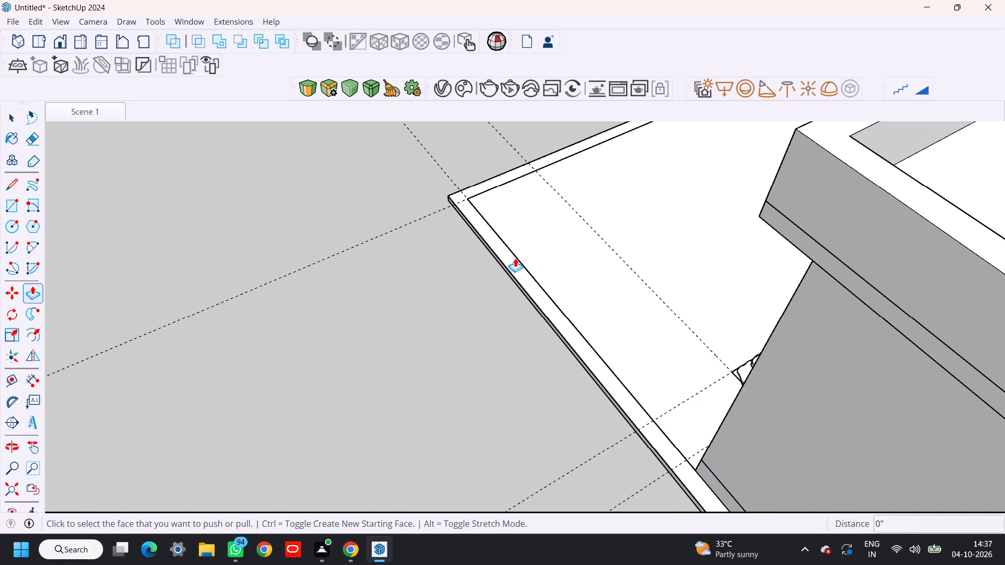
scroll(515, 258, up, 3)
click(515, 261)
scroll(531, 229, down, 13)
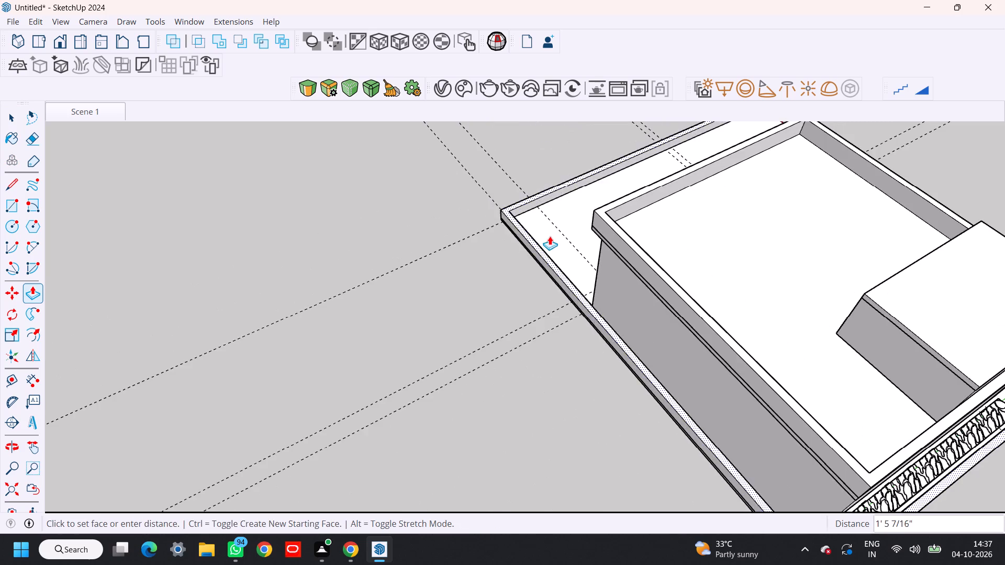
shift+middle_drag(550, 236, 485, 276)
middle_drag(517, 273, 167, 121)
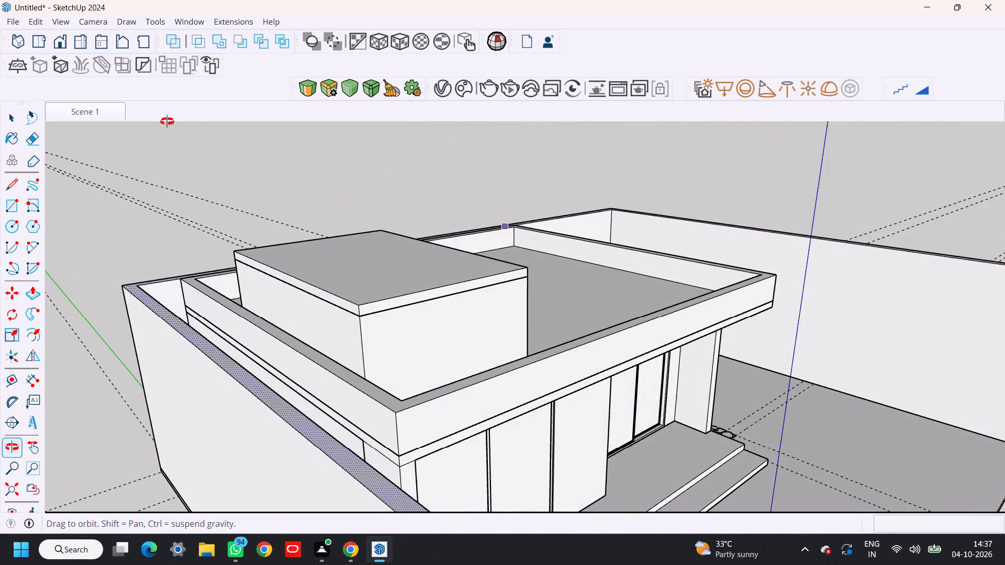
middle_drag(167, 121, 166, 121)
shift+middle_drag(349, 364, 458, 200)
middle_drag(598, 243, 306, 233)
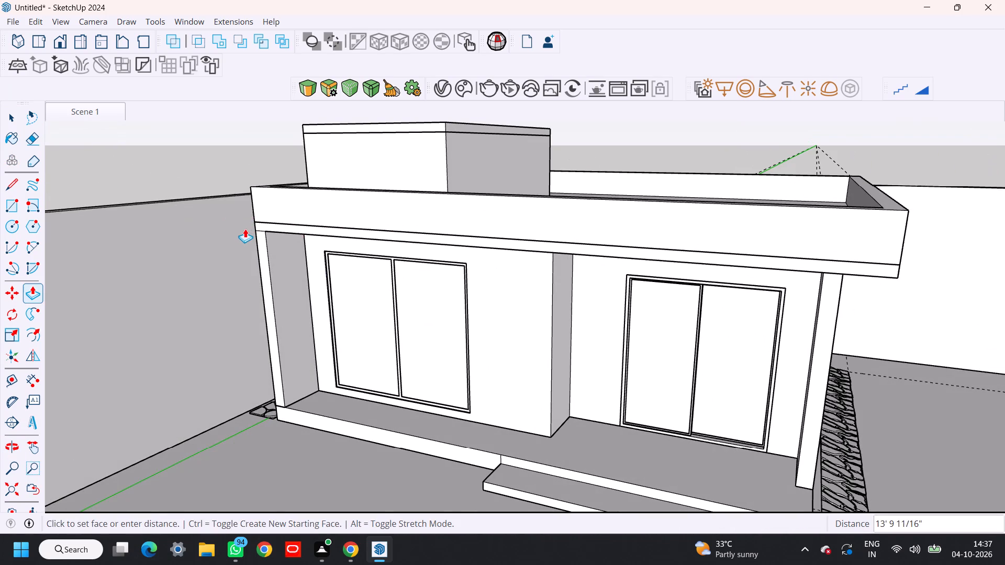
text(6')
key(Return)
key(space)
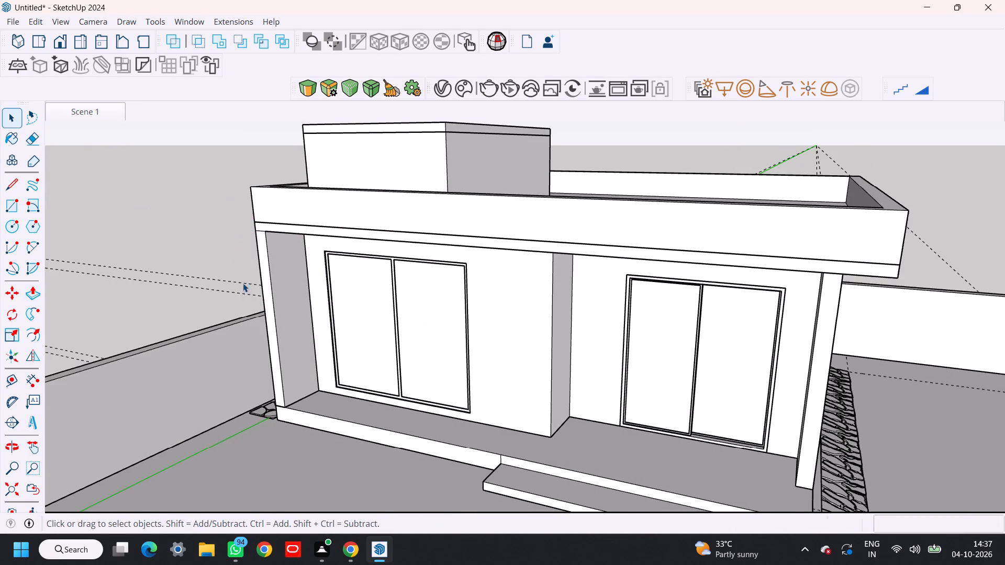
Select the whole boundary wall with all its connected faces and make it a group.
scroll(245, 288, down, 3)
middle_drag(416, 357, 388, 291)
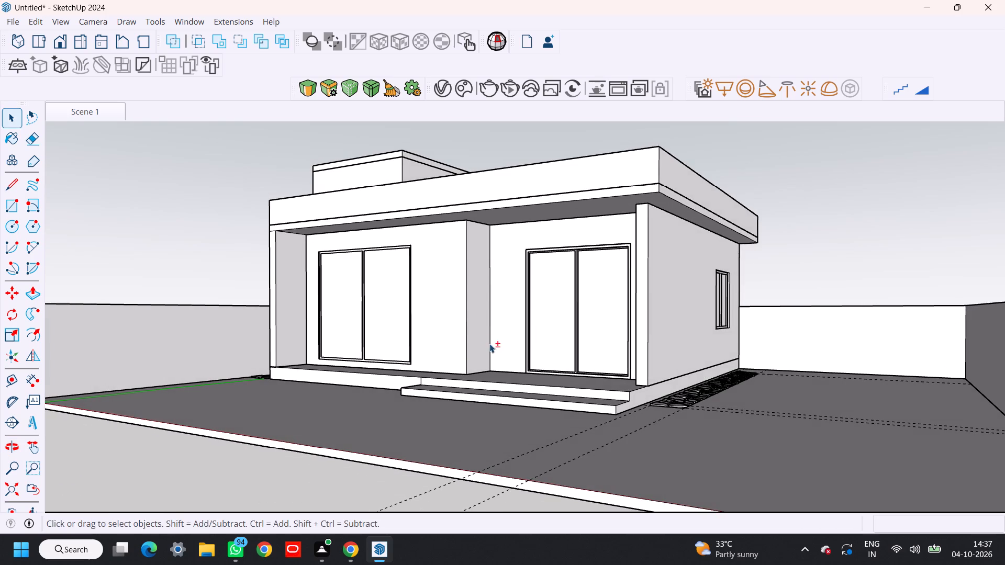
shift+middle_drag(490, 344, 577, 337)
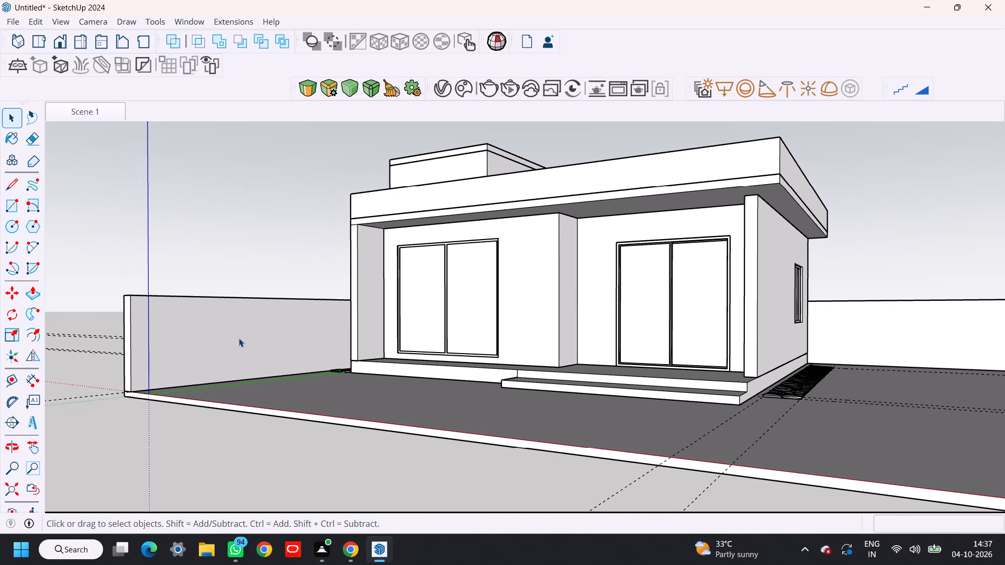
triple_click(238, 337)
double_click(239, 336)
right_click(239, 336)
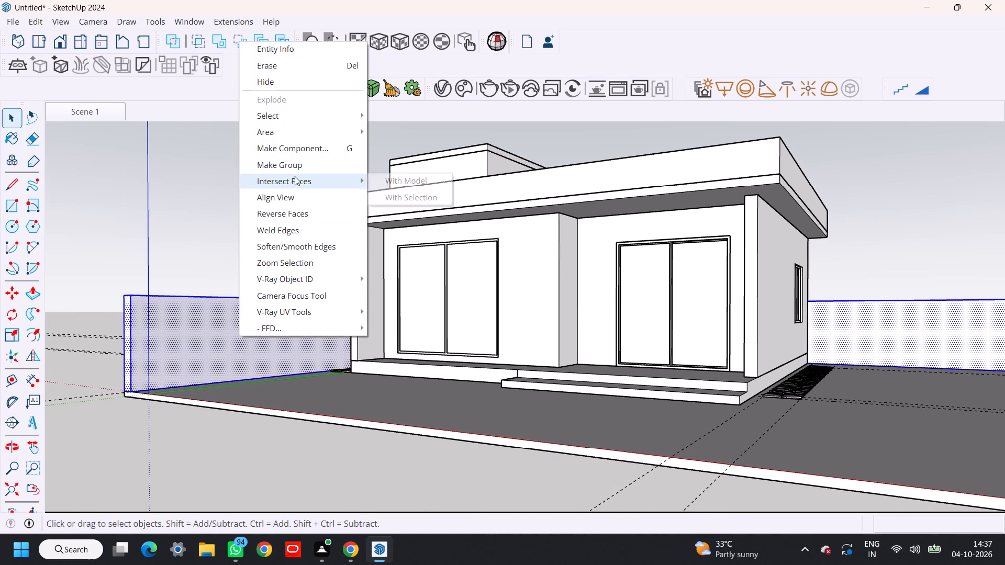
click(296, 167)
scroll(348, 284, down, 2)
click(281, 457)
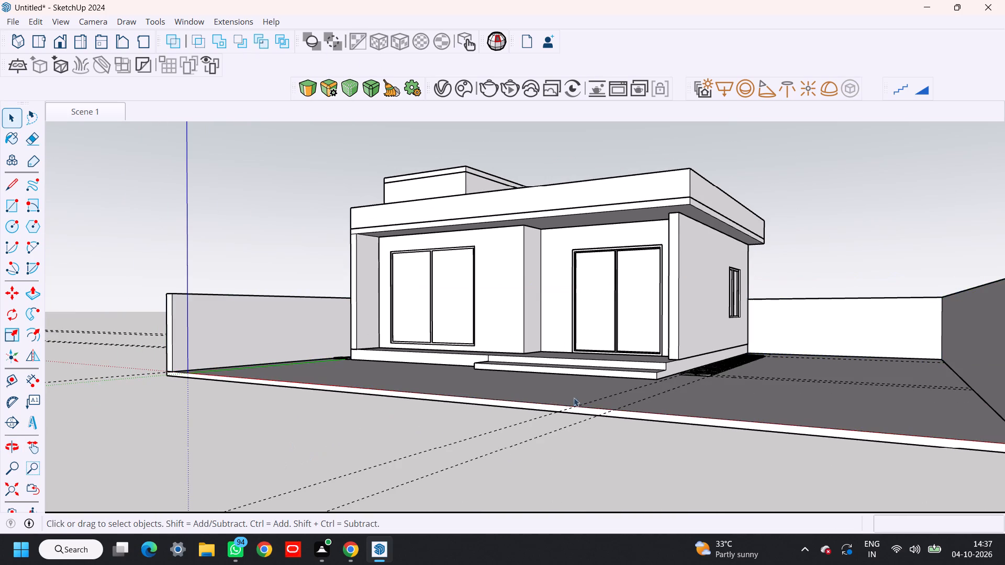
Recall Scene 1, reframe the house in a front-corner perspective showing the paving strip, and update Scene 1 with that view.
shift+middle_drag(577, 398, 498, 380)
middle_drag(589, 371, 611, 458)
shift+middle_drag(732, 456, 703, 405)
scroll(641, 366, up, 4)
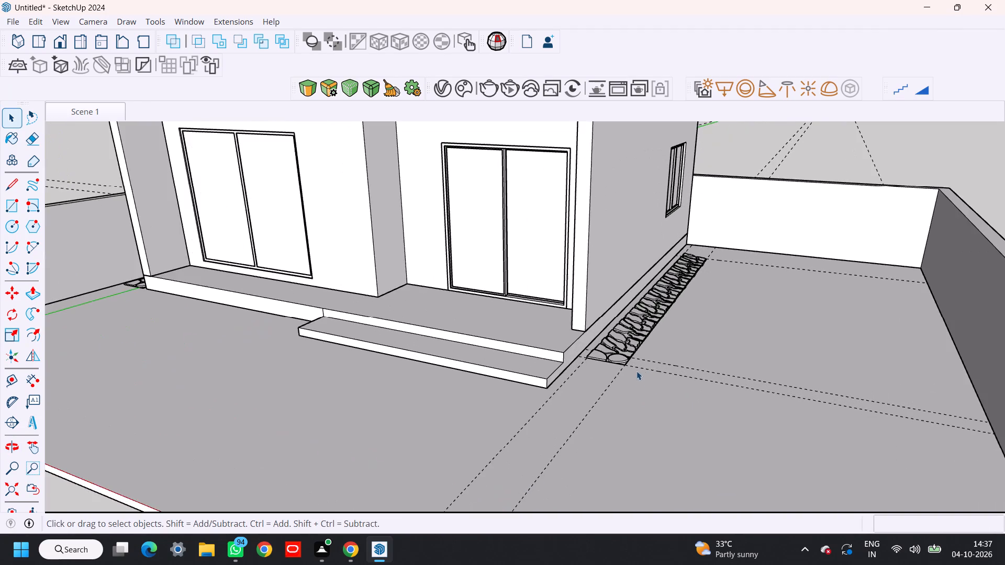
scroll(637, 379, down, 2)
shift+middle_drag(635, 389, 601, 386)
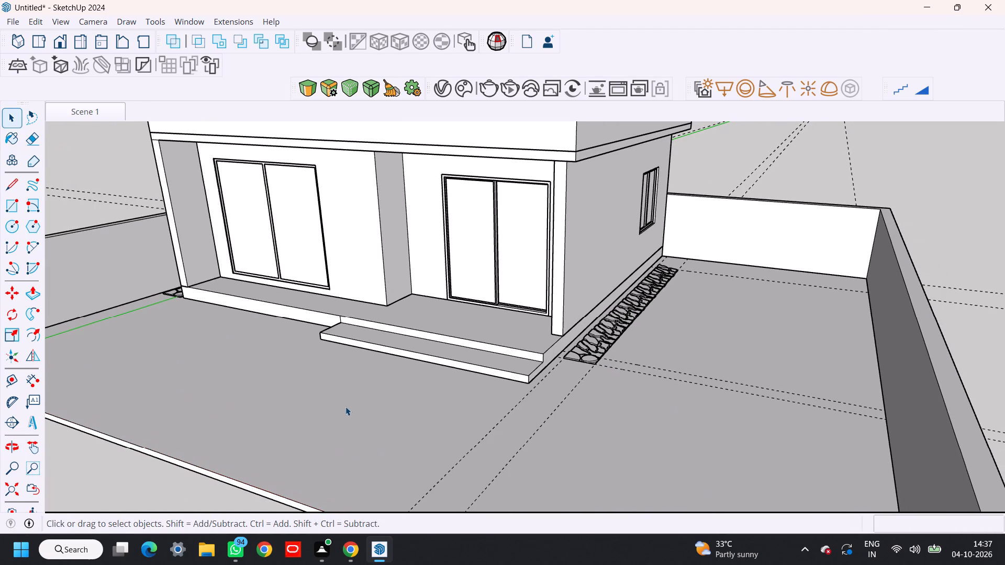
middle_drag(424, 412, 413, 367)
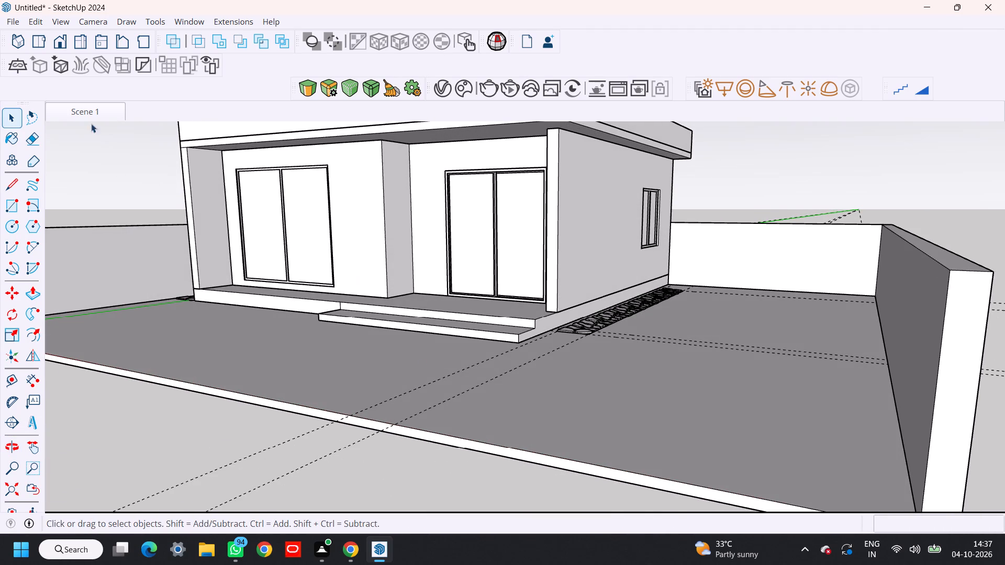
click(90, 115)
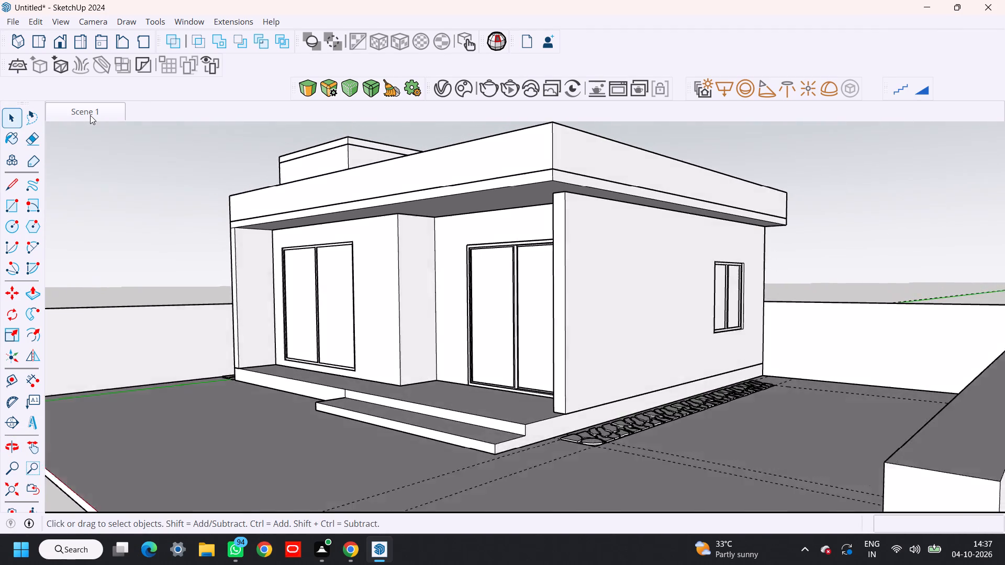
shift+middle_drag(541, 423, 573, 423)
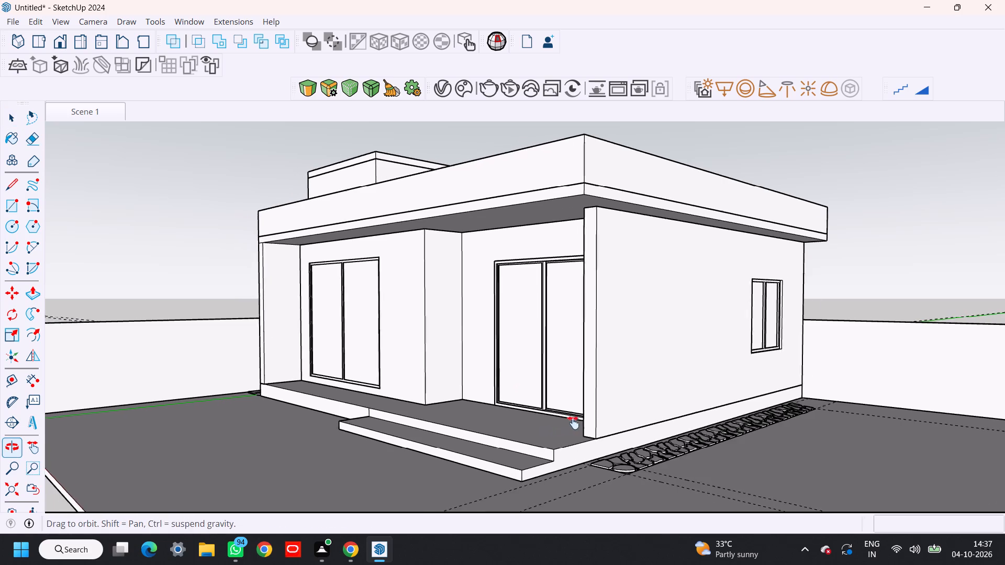
shift+middle_drag(573, 423, 589, 421)
middle_drag(596, 421, 612, 408)
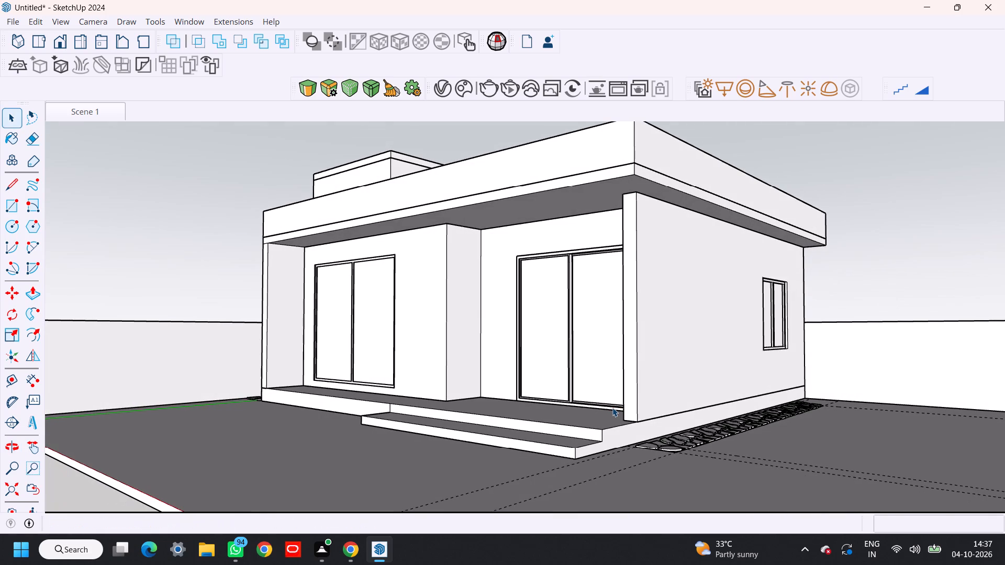
scroll(612, 408, up, 1)
shift+middle_drag(618, 405, 591, 436)
scroll(591, 436, down, 1)
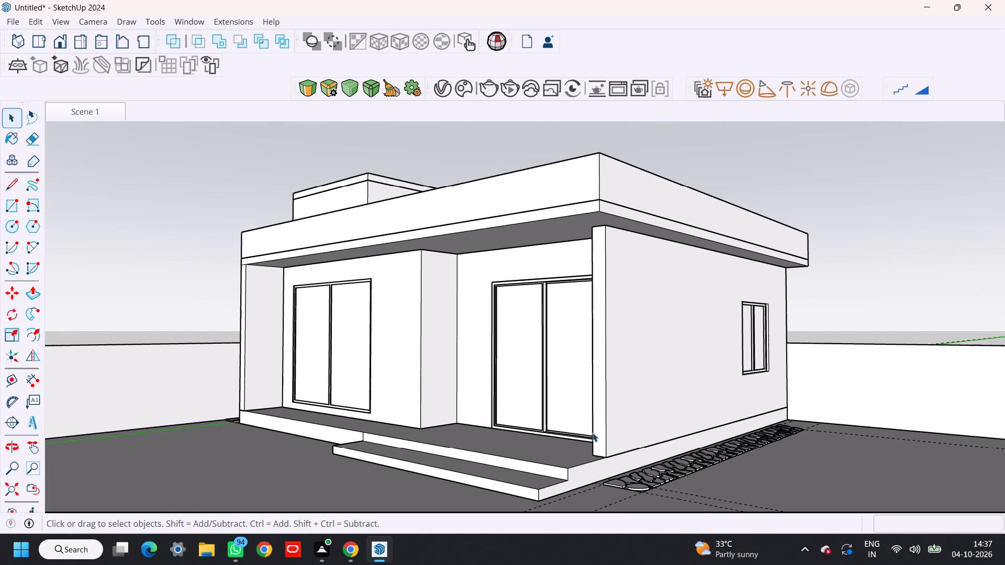
shift+middle_drag(593, 431, 586, 422)
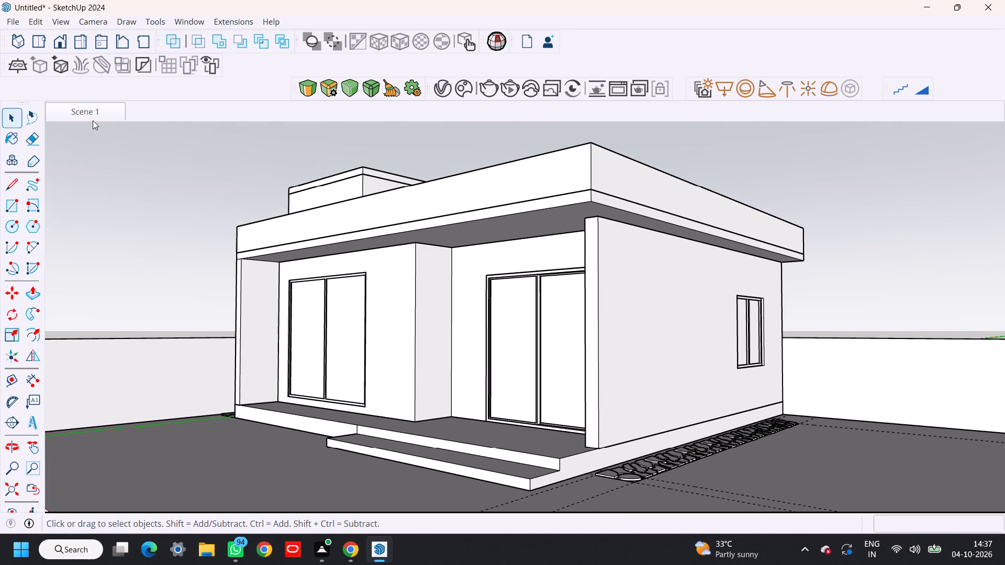
right_click(93, 109)
click(131, 174)
Paint the house walls with the pale yellow swatch from the Colors collection.
key(b)
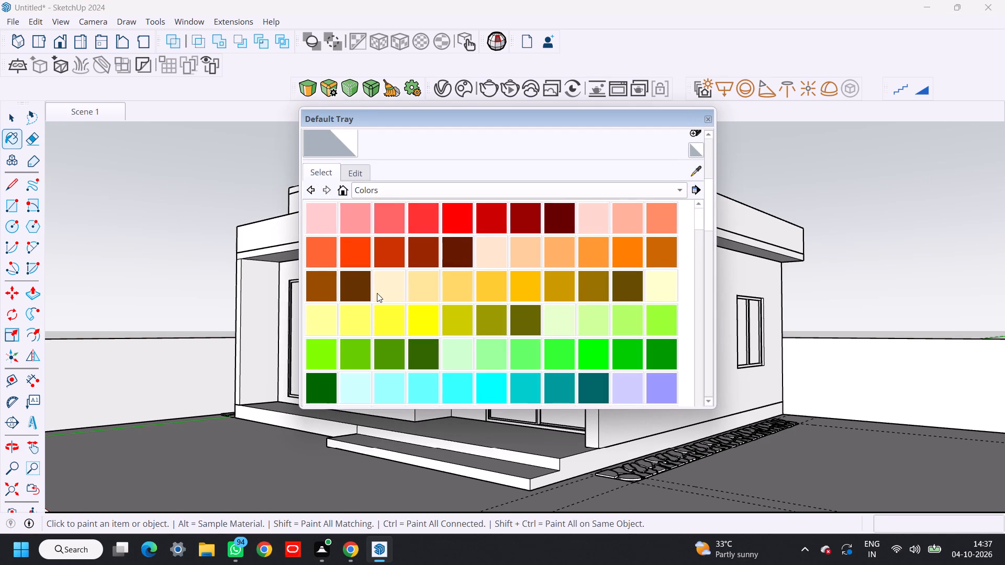
click(386, 288)
scroll(566, 321, down, 3)
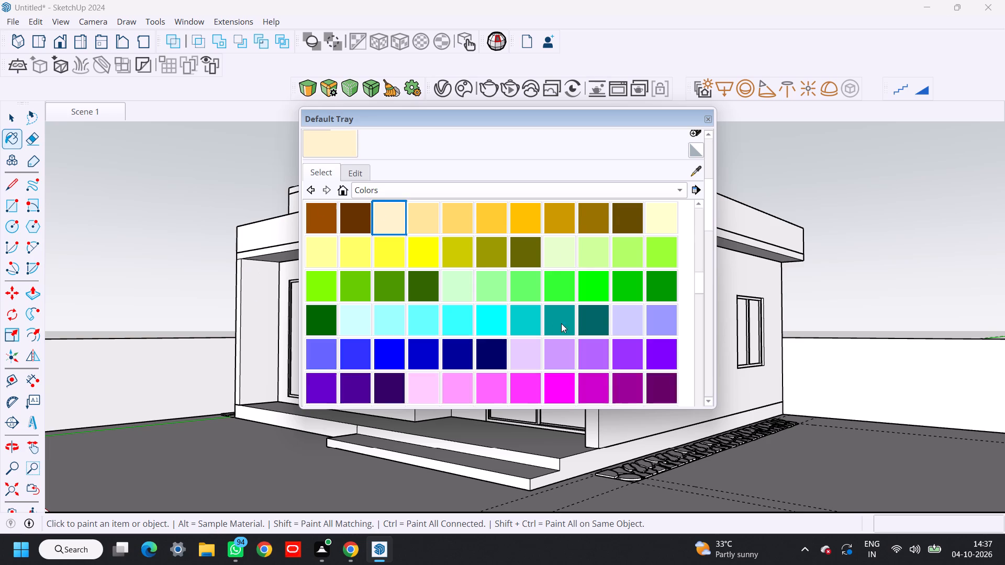
scroll(549, 328, down, 4)
scroll(568, 335, up, 7)
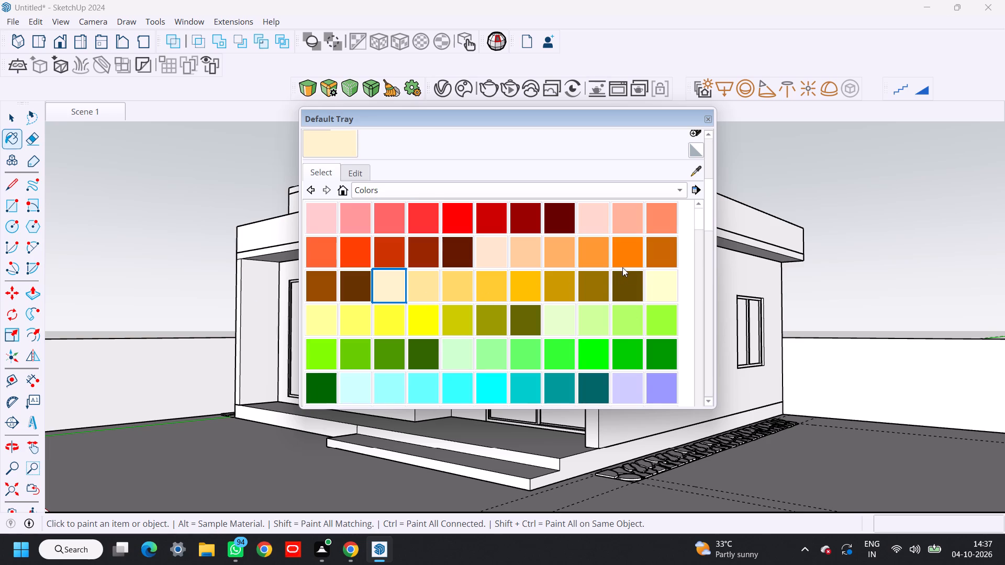
click(657, 287)
click(741, 282)
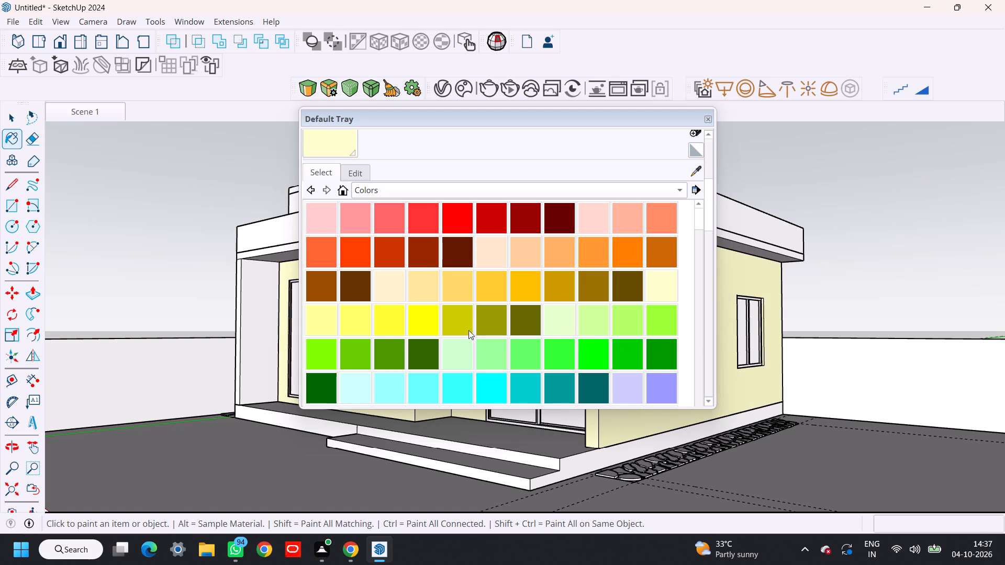
Edit the wall paint into a warm off-white using HSB values of hue 49, saturation 2 and brightness 100.
scroll(438, 262, down, 9)
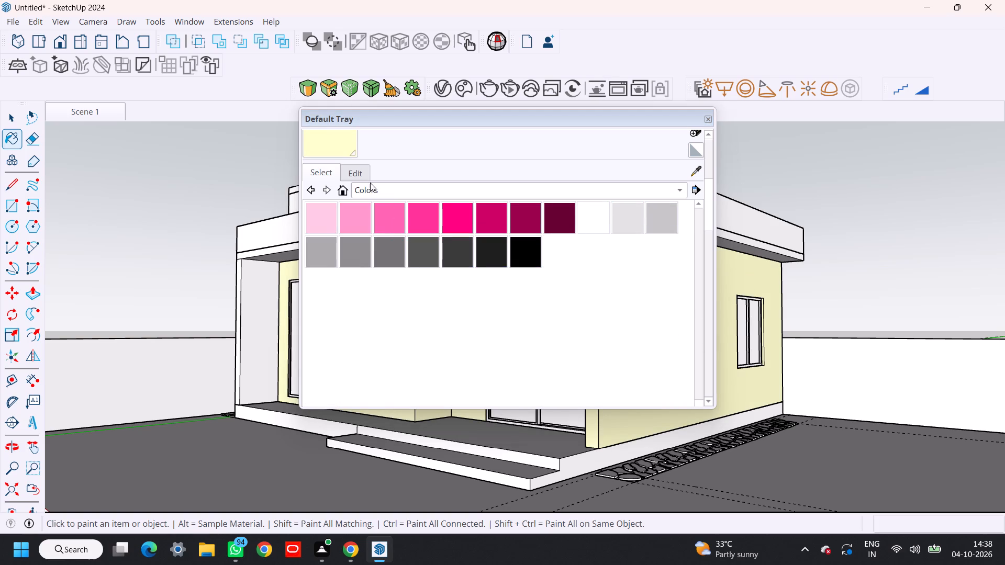
click(356, 175)
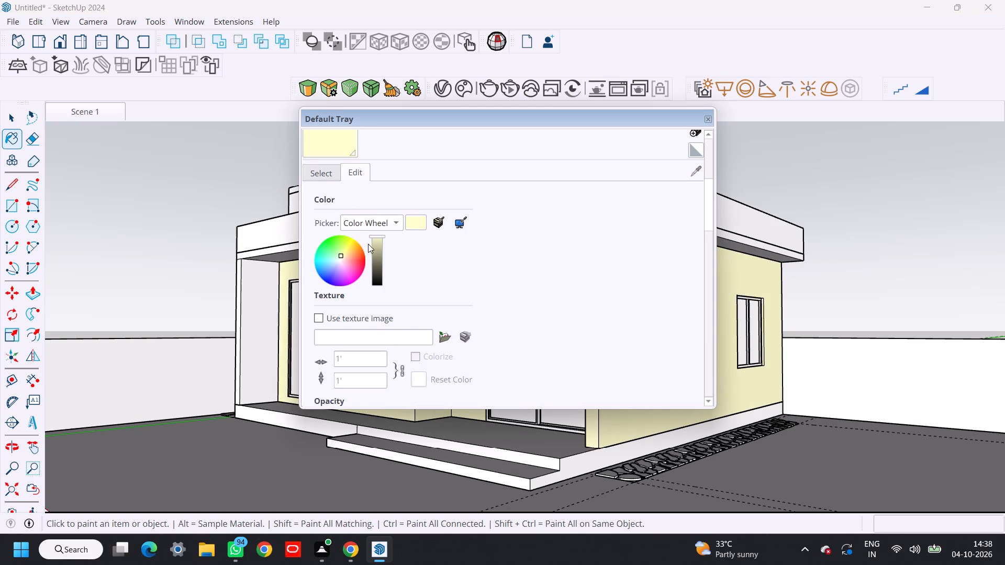
drag(341, 253, 350, 239)
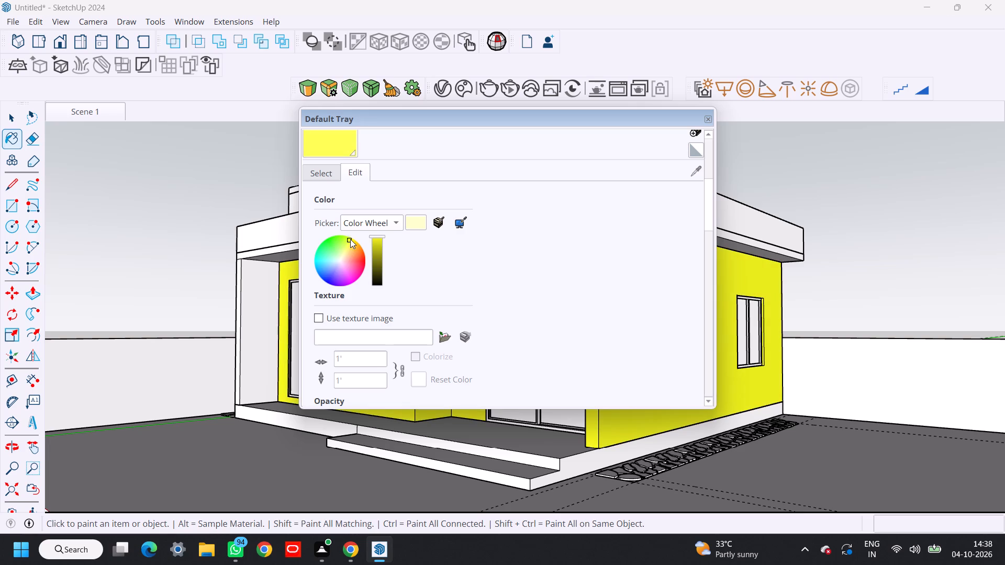
drag(350, 239, 341, 261)
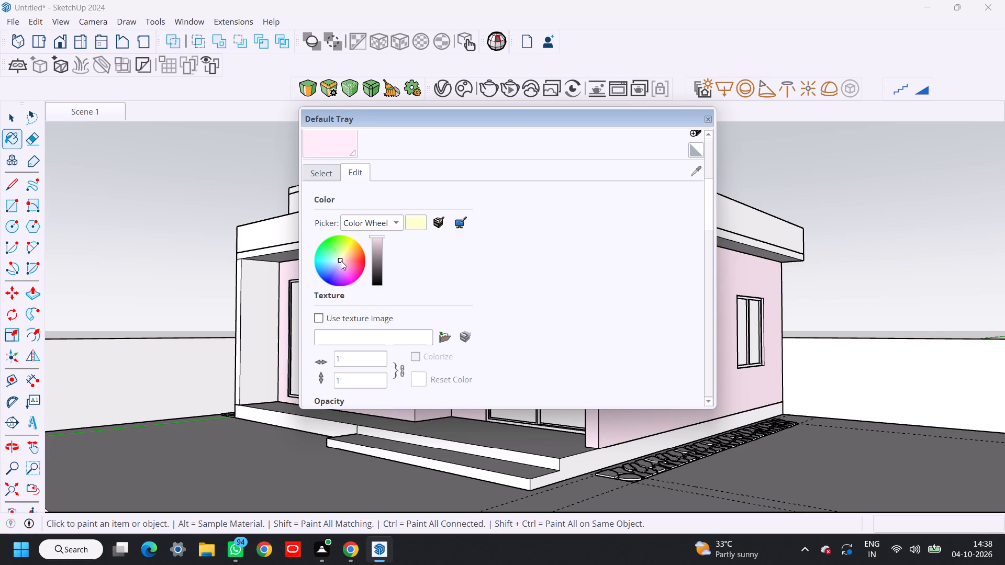
drag(341, 261, 341, 259)
drag(341, 259, 342, 257)
click(379, 223)
click(375, 257)
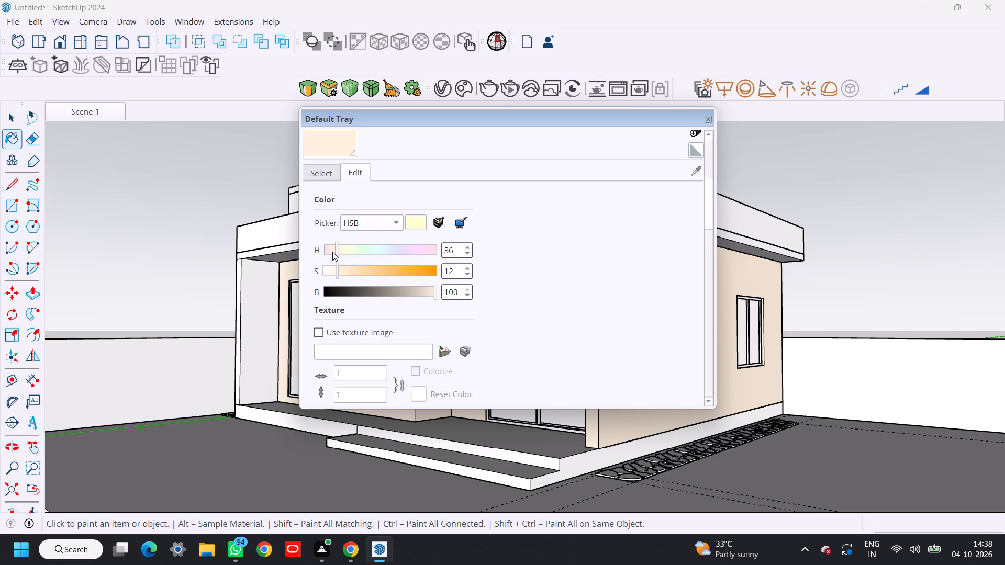
drag(334, 251, 340, 250)
drag(336, 275, 327, 273)
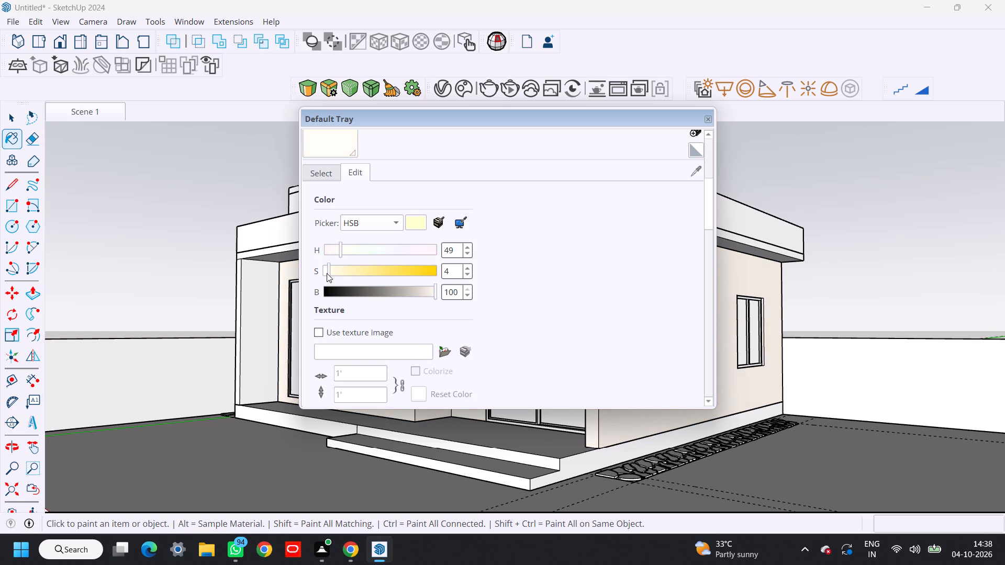
drag(327, 273, 325, 273)
click(708, 120)
Apply the edited off-white paint to the recessed and projecting front walls.
click(466, 282)
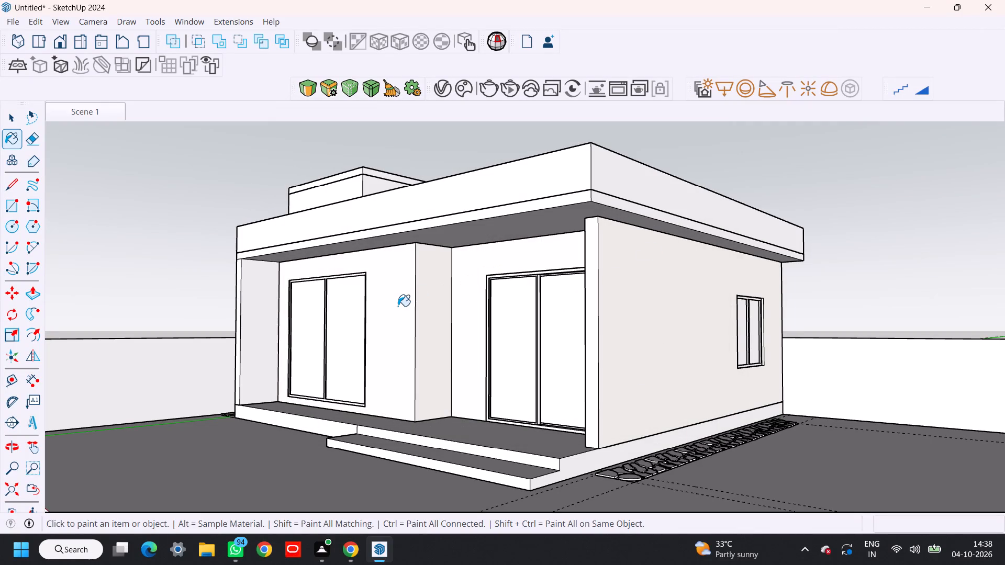
click(398, 306)
Apply the edited off-white paint to the front and side walls, parapet, rooftop room, roof slab edge and plinth.
middle_click(473, 359)
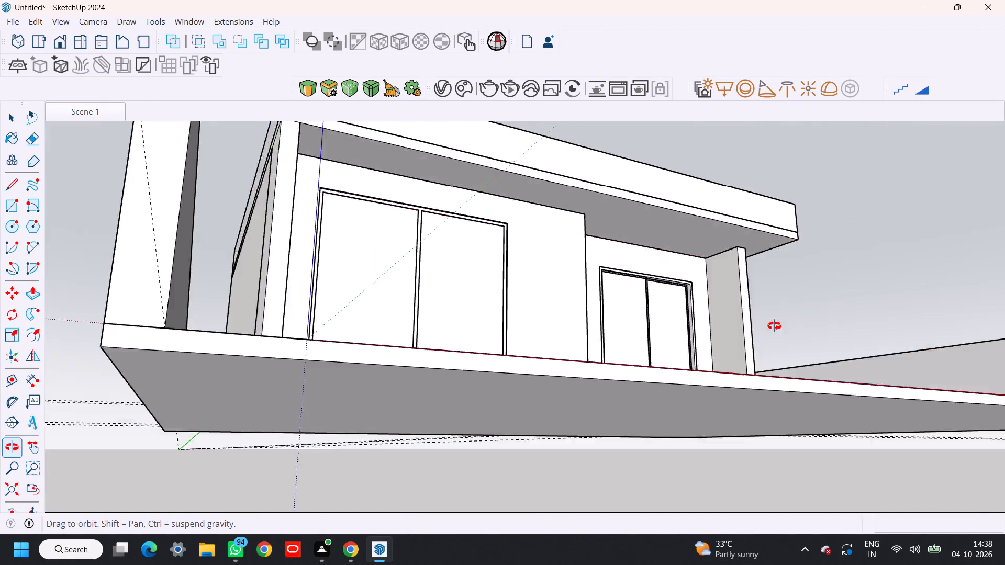
middle_drag(484, 361, 411, 380)
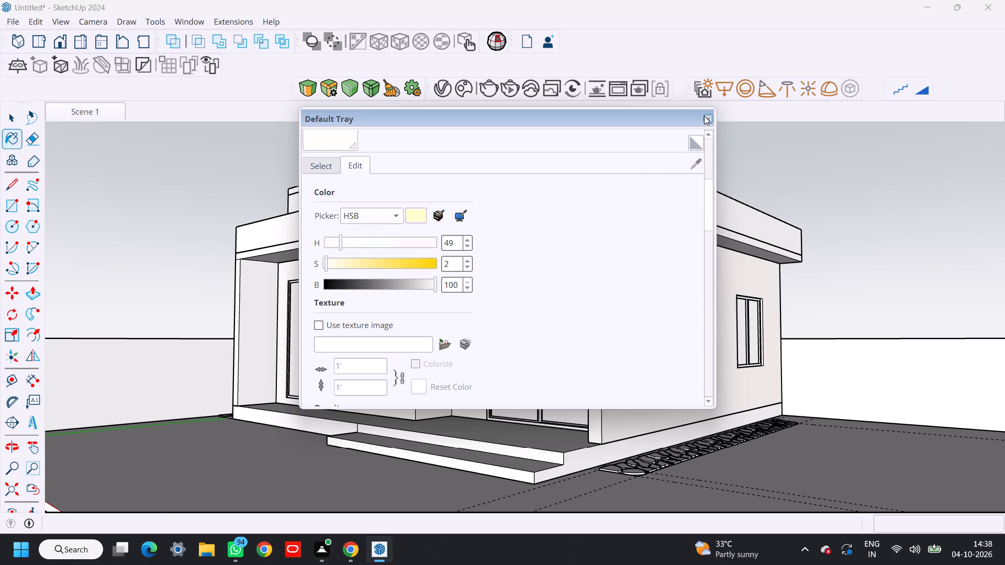
click(691, 165)
click(739, 277)
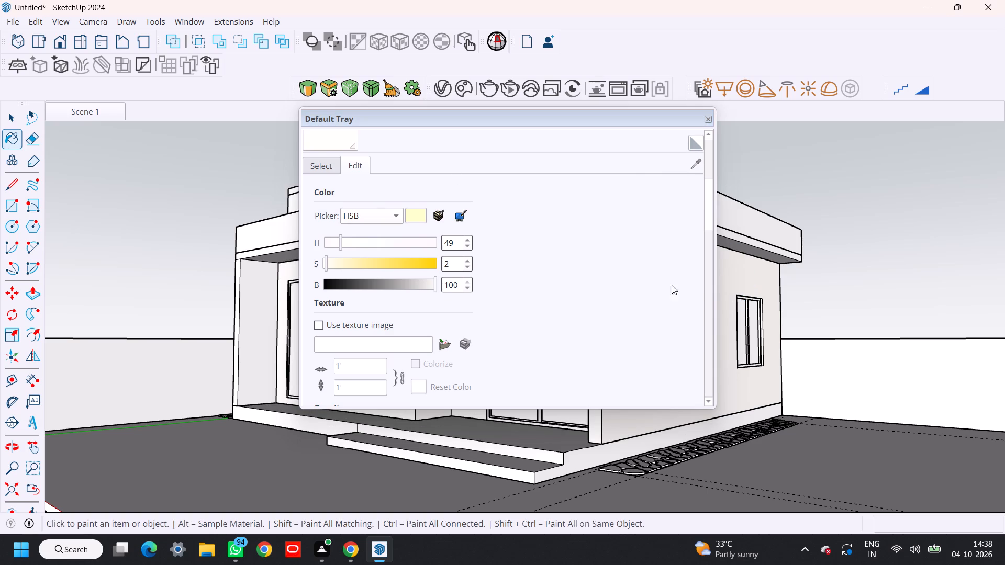
click(709, 121)
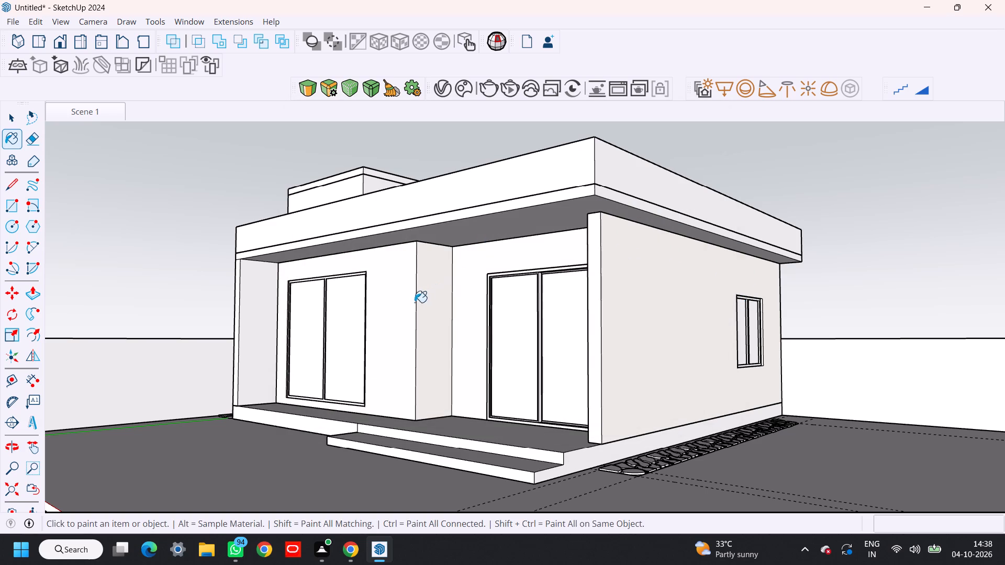
click(400, 305)
click(428, 313)
click(435, 198)
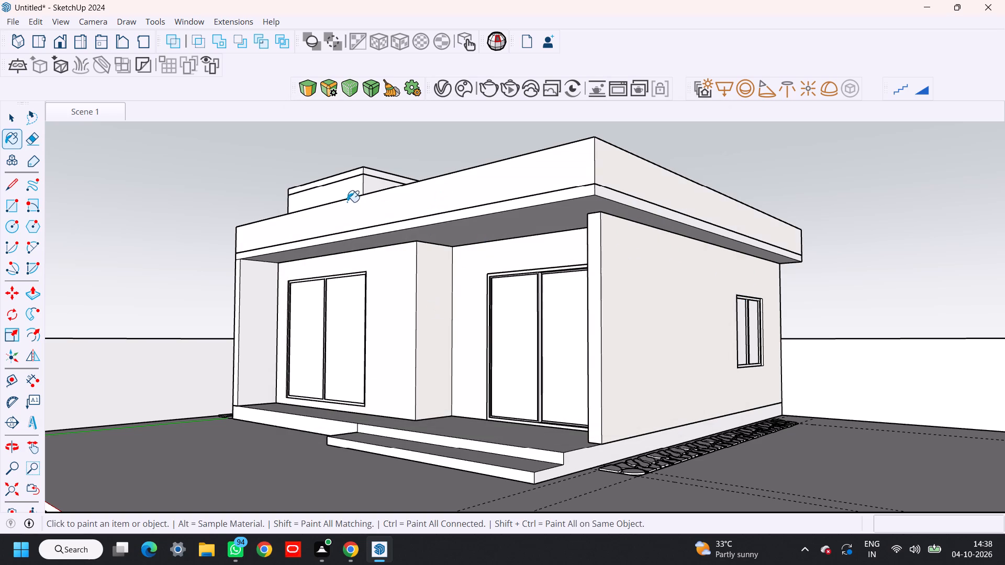
click(344, 195)
click(357, 237)
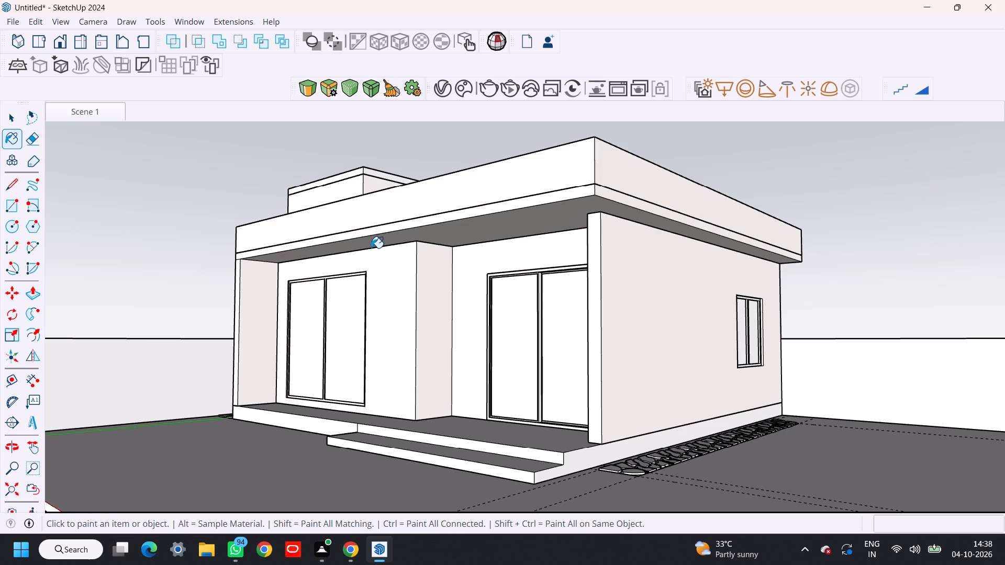
click(371, 248)
click(237, 307)
click(263, 306)
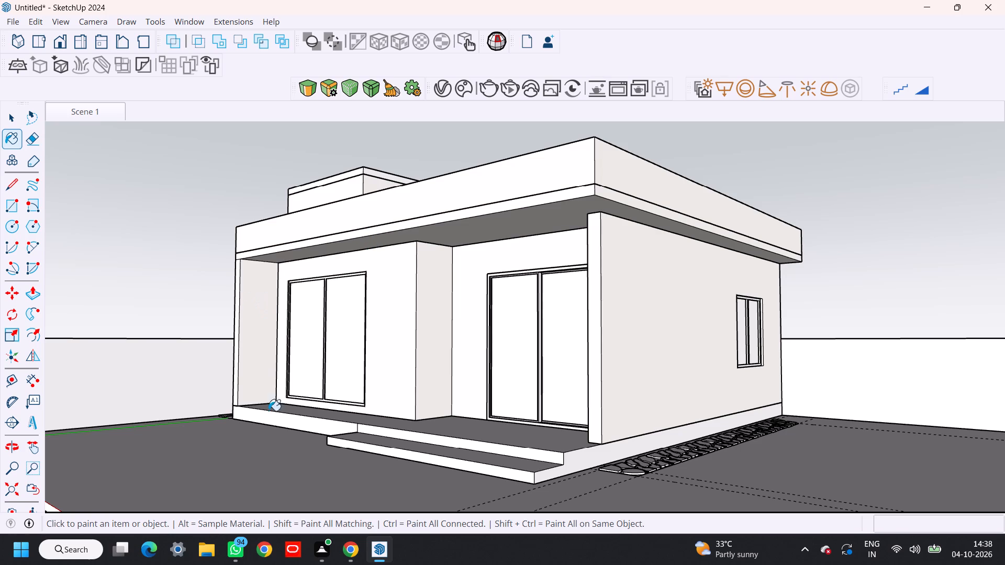
click(270, 422)
Paint the boundary walls on both sides of the house with the same off-white.
click(832, 385)
click(127, 373)
Paint the rooftop room and the roof parapet with the off-white, working from raised views.
scroll(199, 378, down, 1)
shift+middle_drag(272, 351, 266, 361)
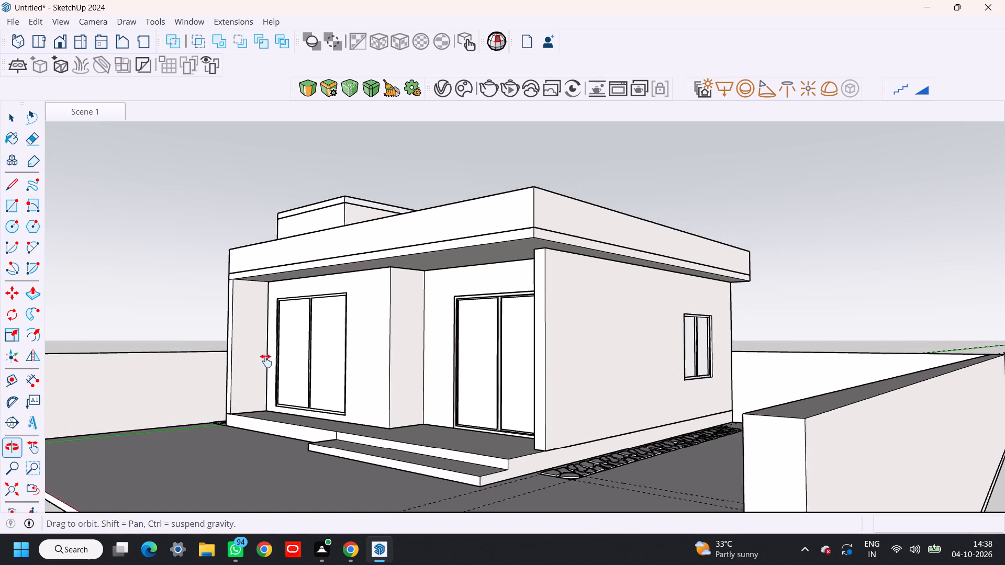
shift+middle_drag(266, 361, 256, 364)
middle_drag(274, 363, 476, 451)
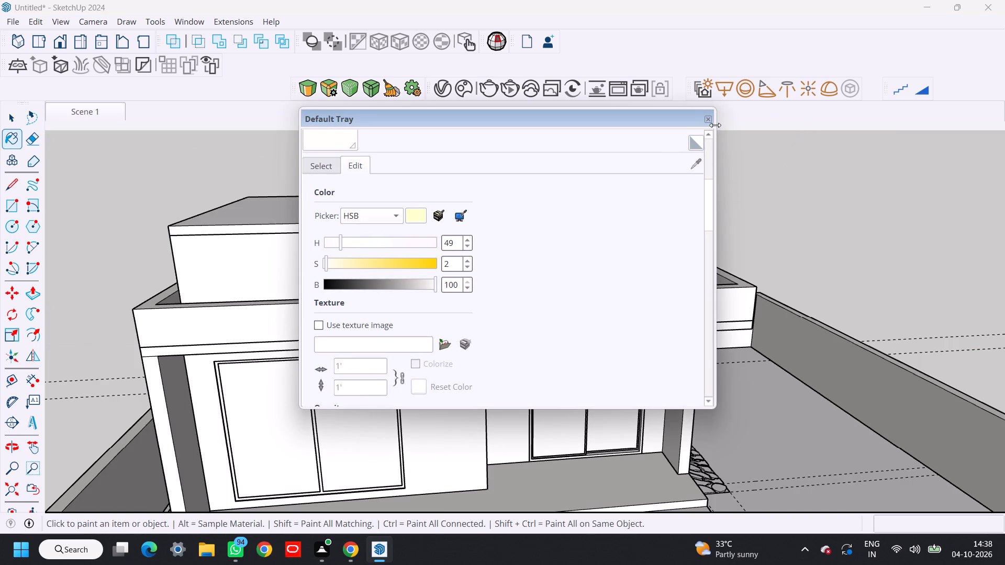
click(714, 124)
click(708, 121)
shift+middle_drag(373, 316, 462, 252)
middle_drag(389, 298, 544, 321)
click(707, 119)
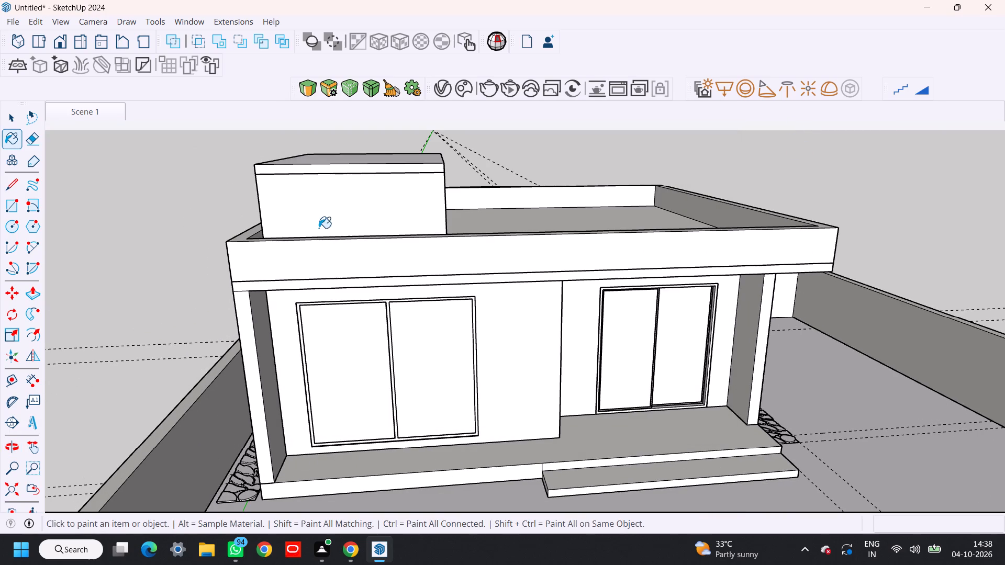
click(325, 207)
middle_drag(354, 246, 601, 296)
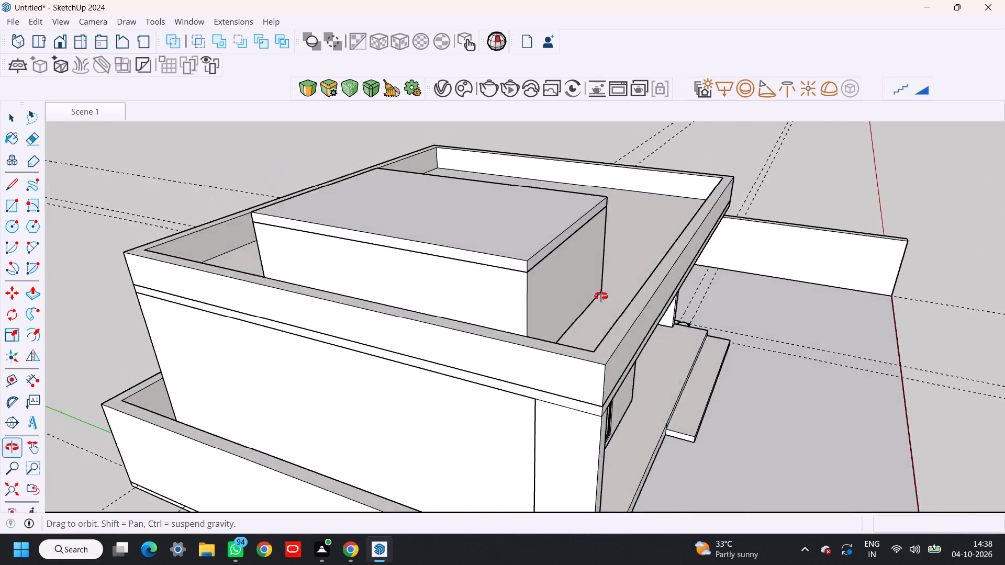
middle_drag(601, 296, 57, 215)
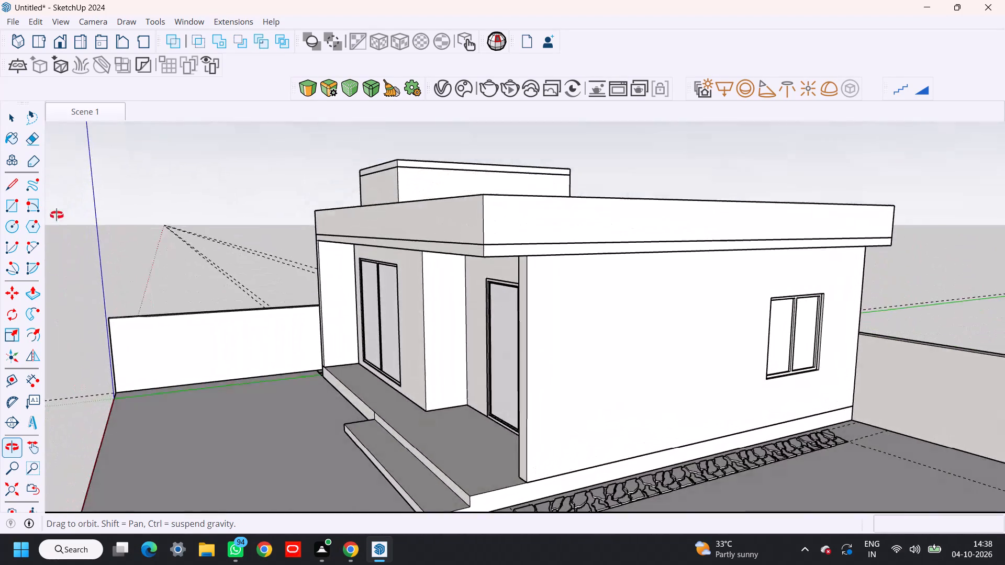
middle_drag(57, 215, 605, 222)
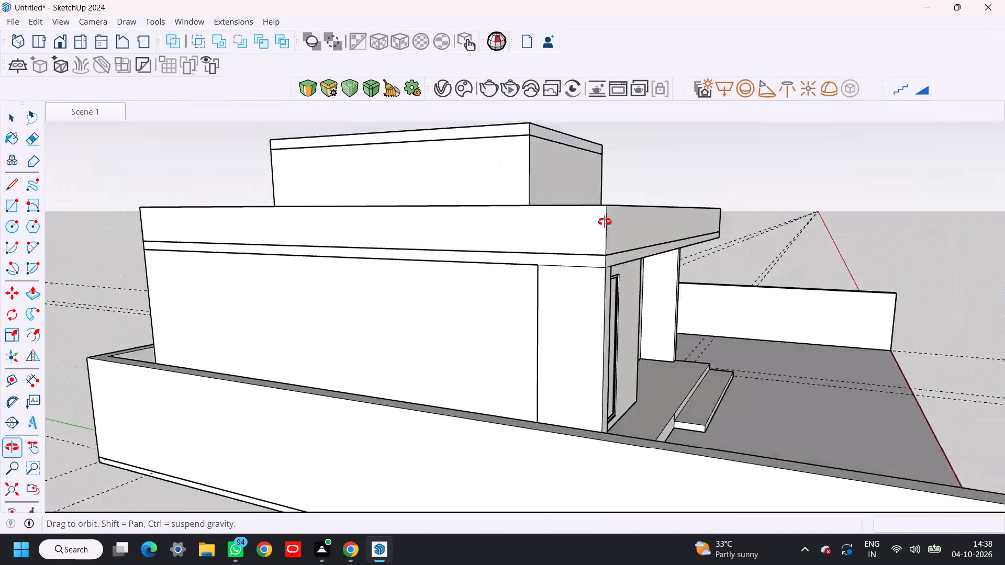
middle_drag(605, 222, 371, 413)
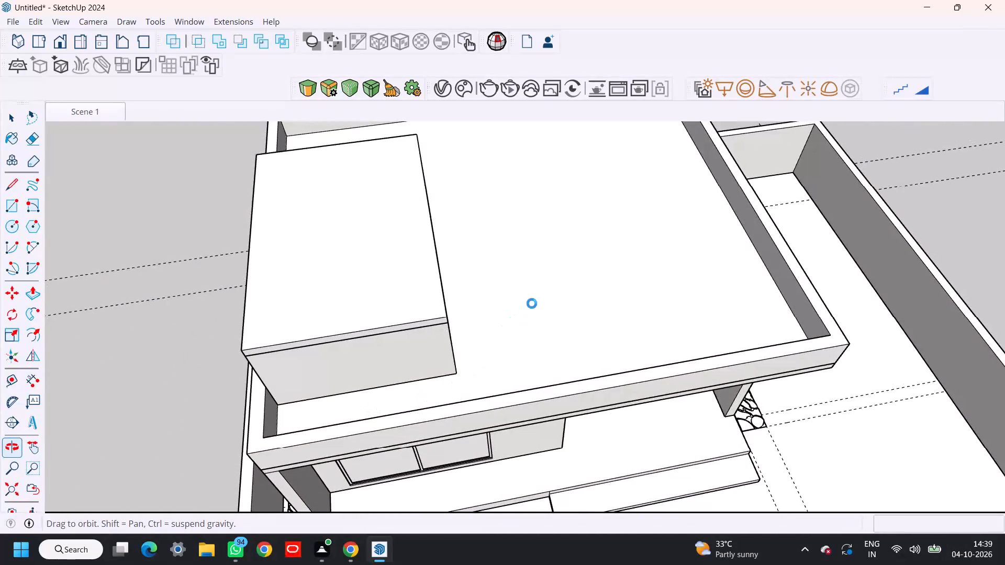
click(532, 303)
click(700, 162)
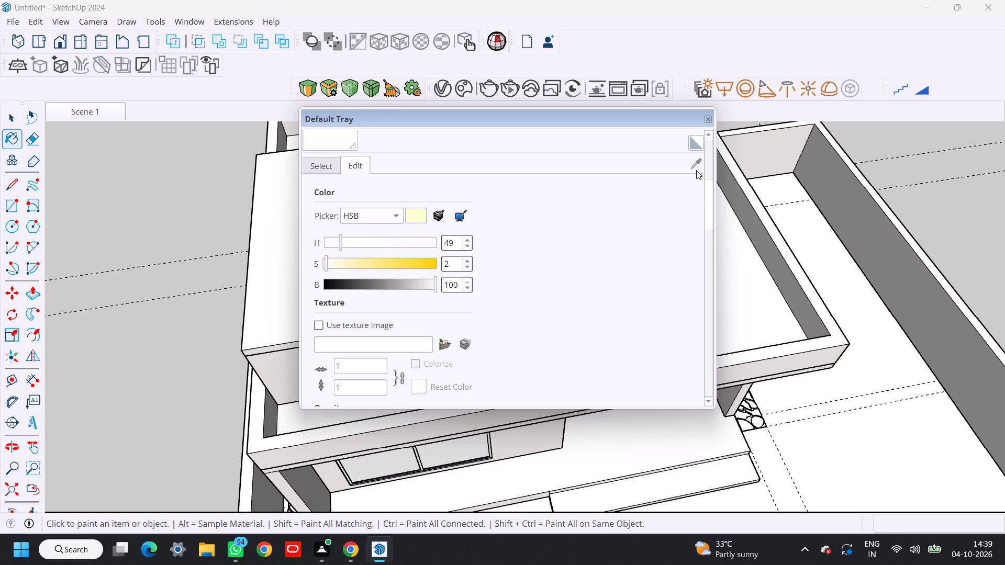
click(773, 367)
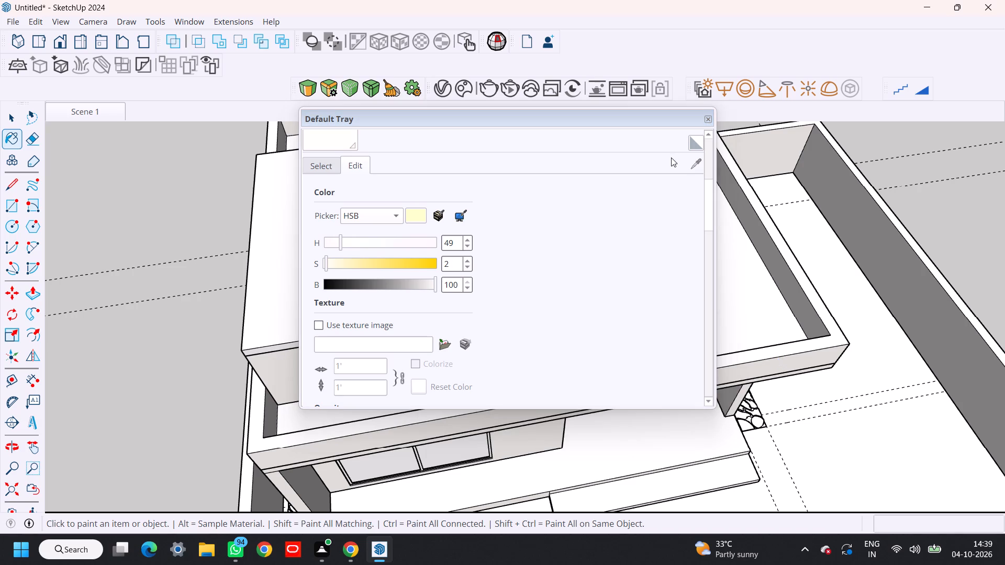
click(265, 256)
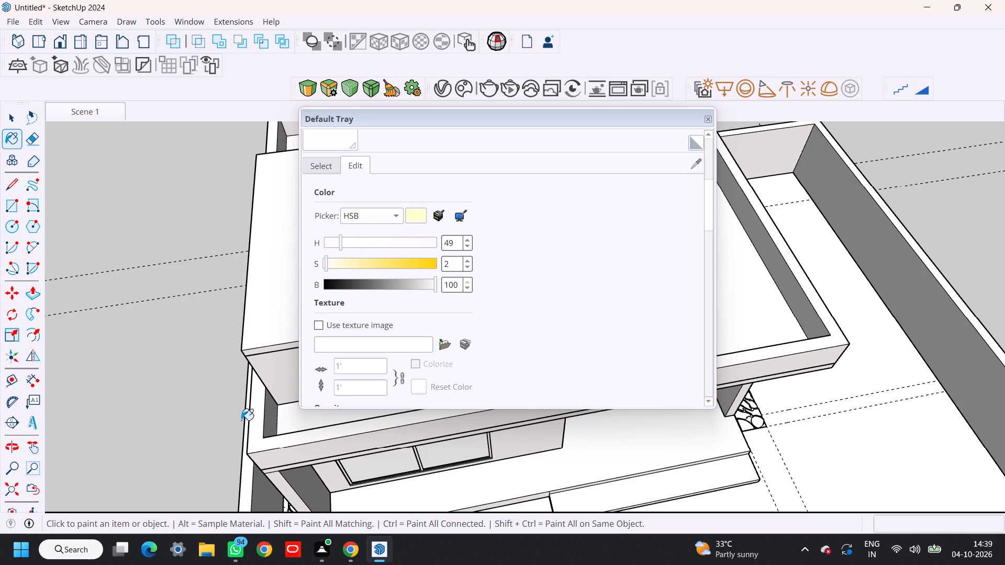
click(244, 420)
click(710, 117)
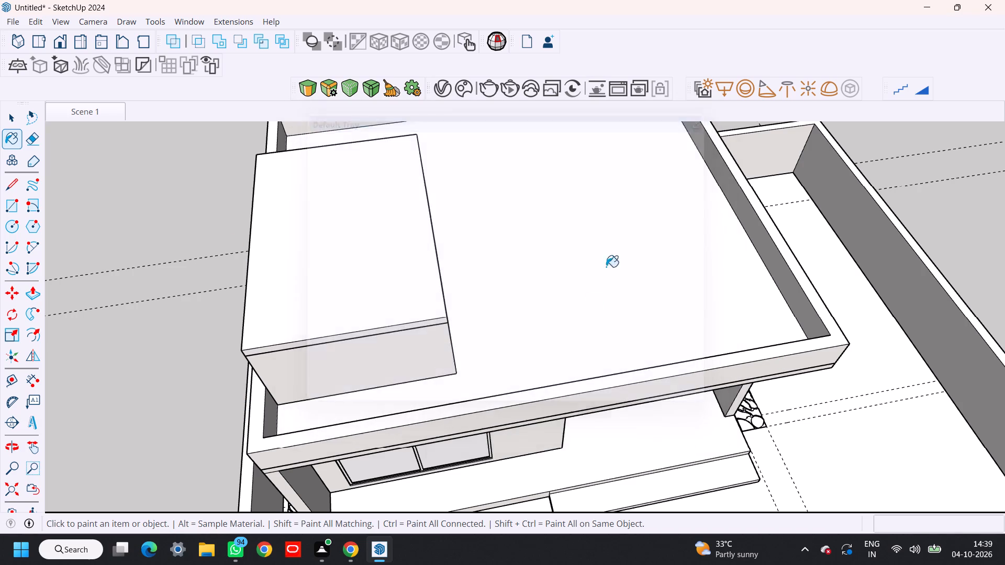
Examine the off-white paint on the house from front-corner perspective views.
middle_drag(575, 325, 416, 106)
key(space)
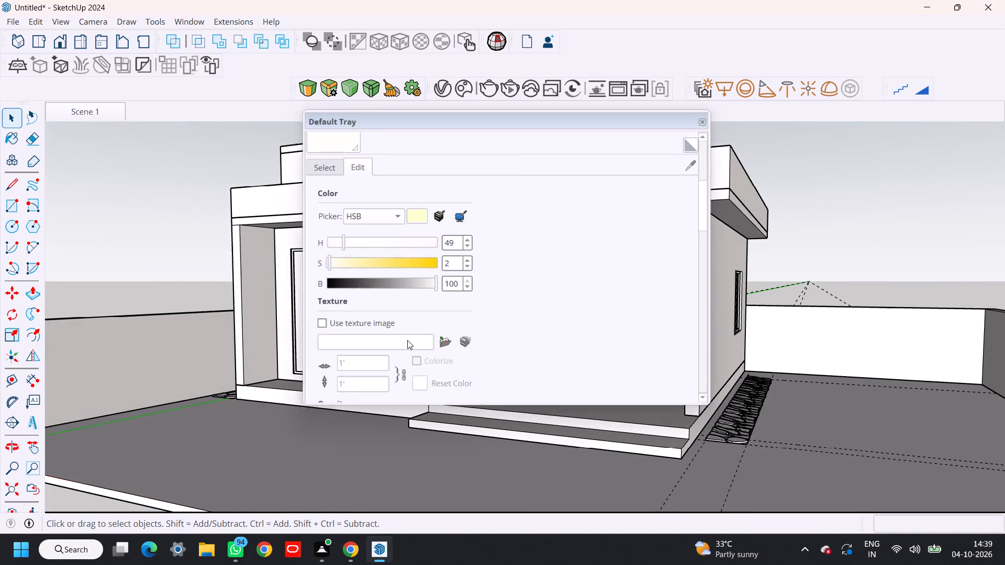
click(710, 119)
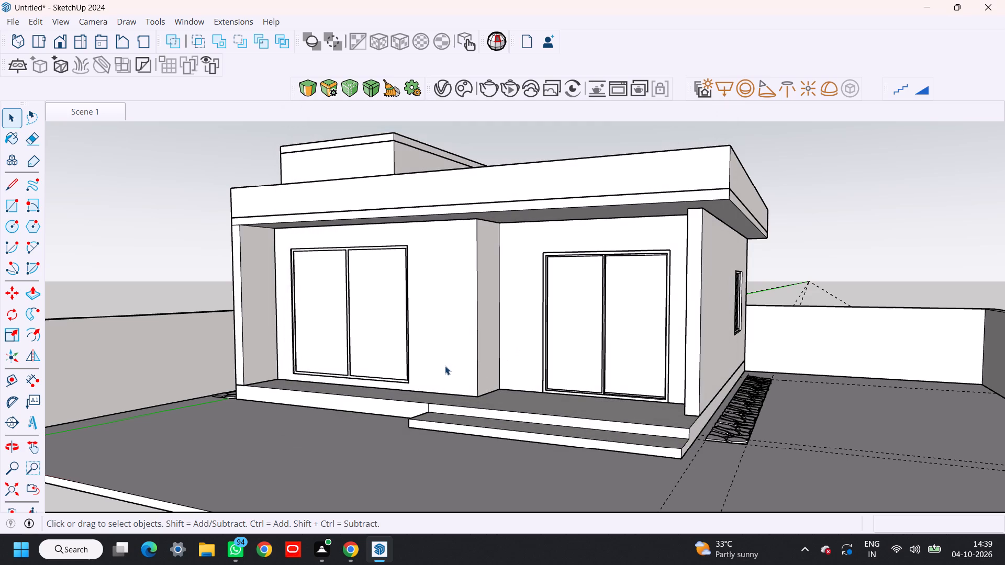
scroll(442, 364, up, 1)
shift+middle_drag(442, 364, 483, 378)
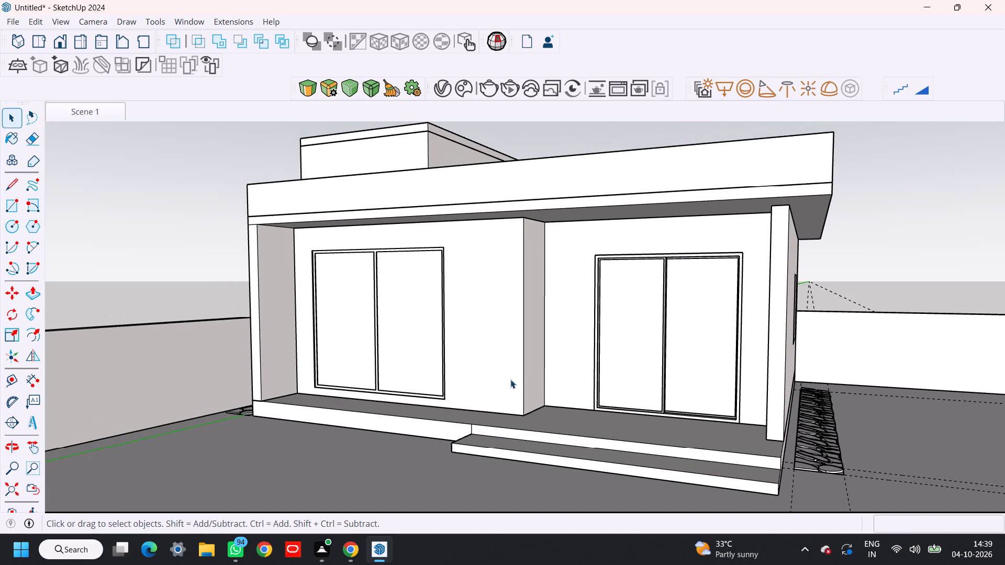
shift+middle_drag(520, 376, 448, 380)
middle_drag(460, 376, 432, 358)
scroll(433, 357, down, 2)
shift+middle_drag(453, 368, 463, 378)
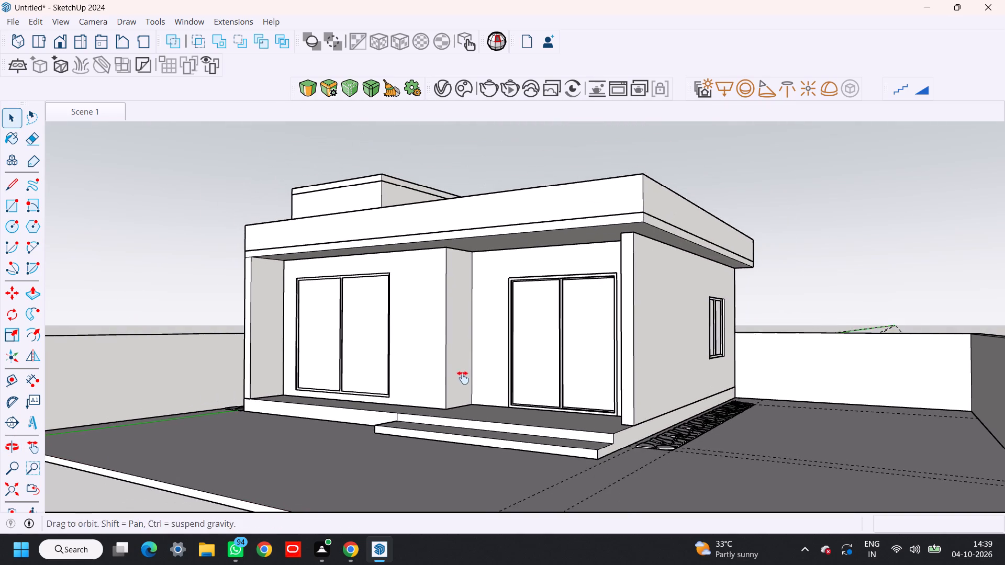
shift+middle_drag(463, 378, 464, 380)
scroll(477, 389, up, 1)
middle_click(516, 397)
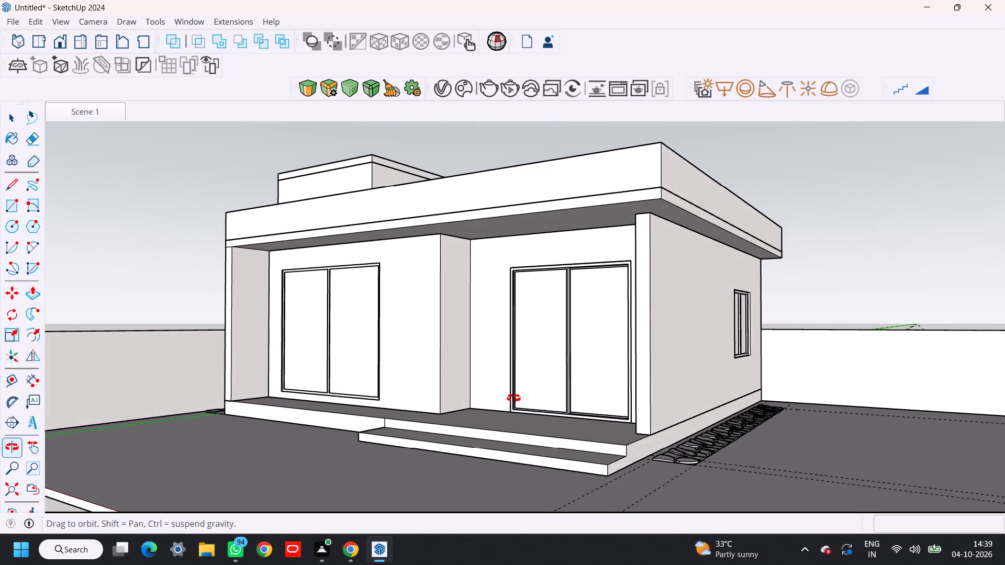
shift+middle_drag(534, 385, 508, 389)
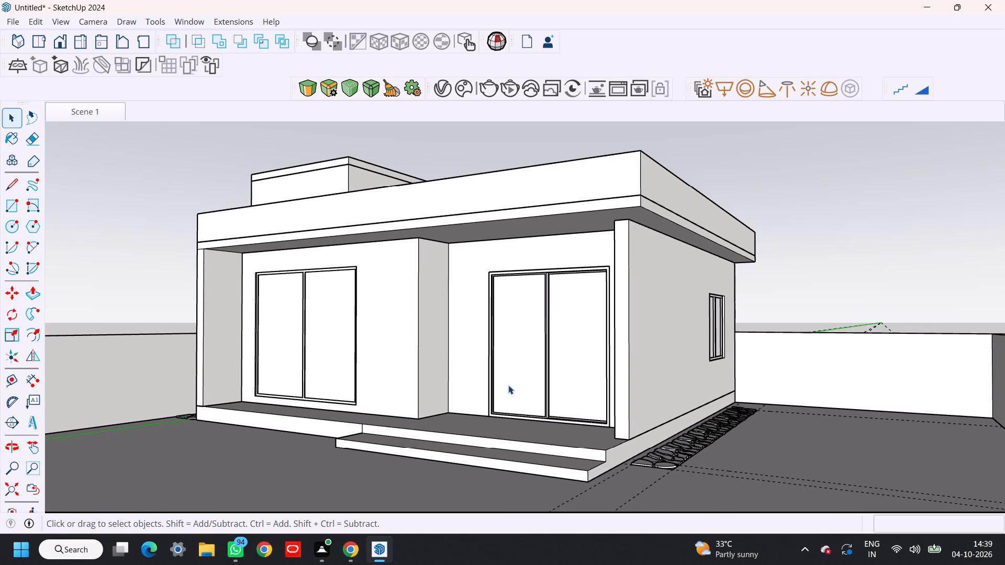
shift+middle_drag(495, 391, 526, 402)
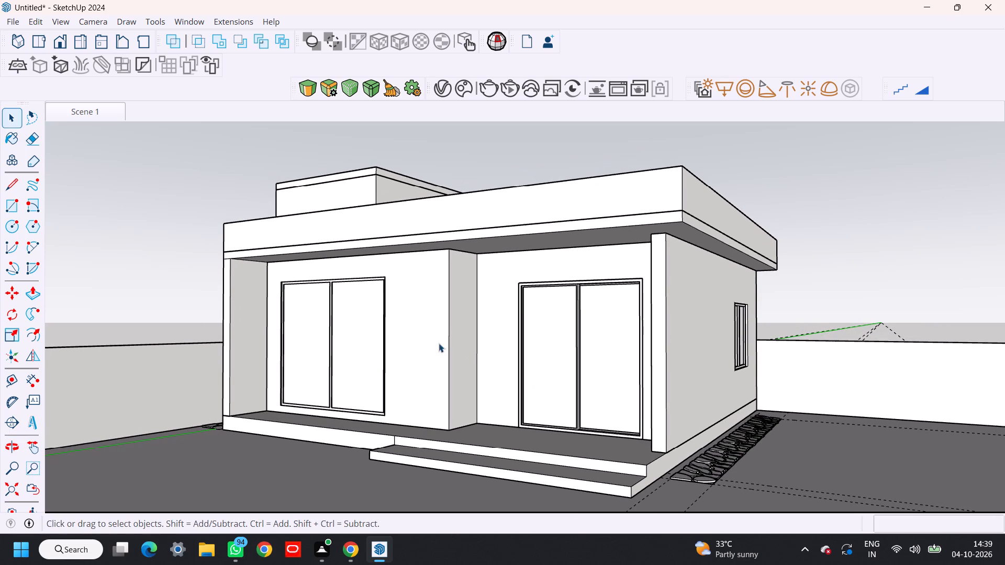
Raise the wall paint's HSB saturation to 8 for a warmer cream tone.
key(b)
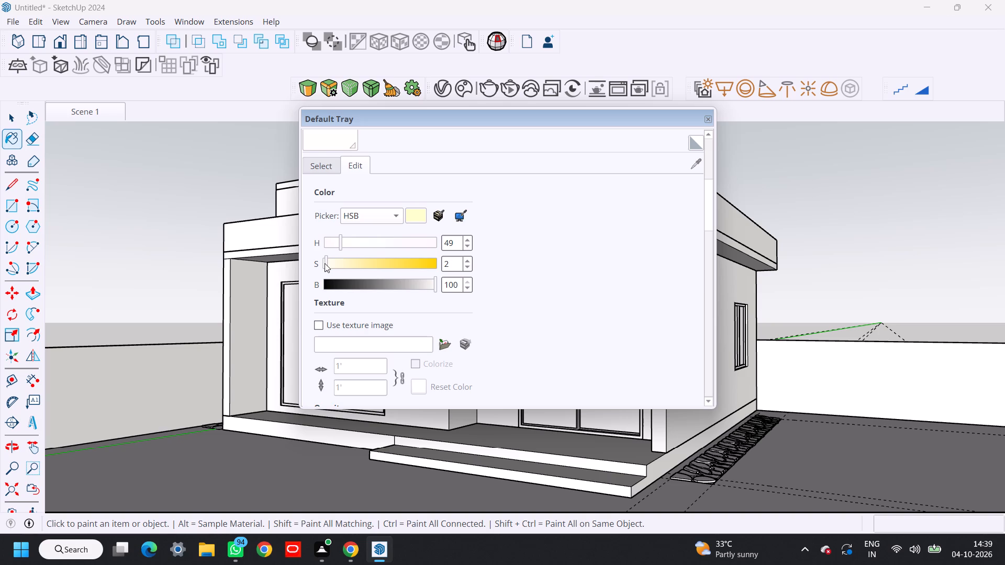
drag(324, 266, 332, 266)
drag(332, 266, 332, 266)
click(709, 120)
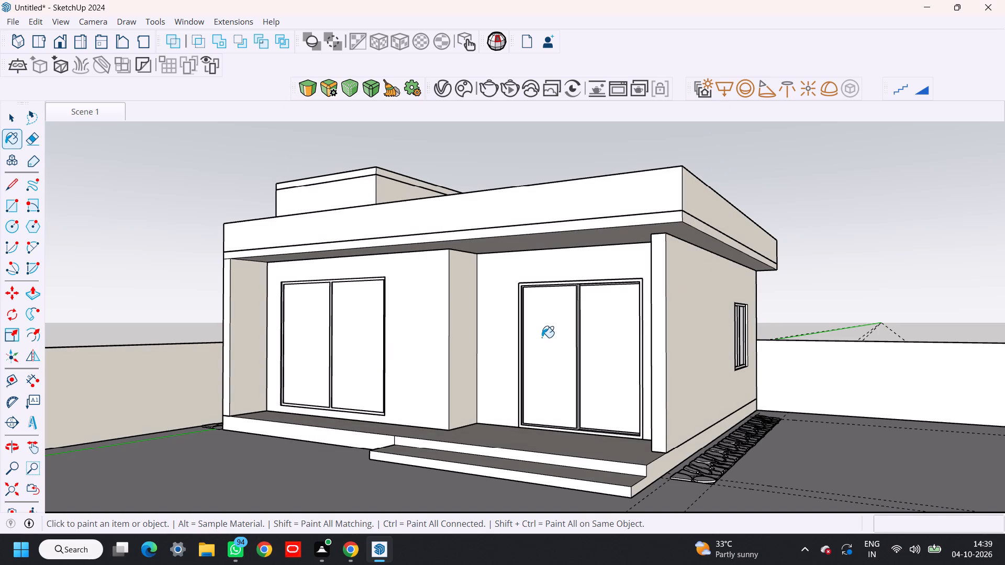
Adjust the wall paint in RGB, setting green to 255 and blue to 235.
middle_drag(534, 347, 499, 329)
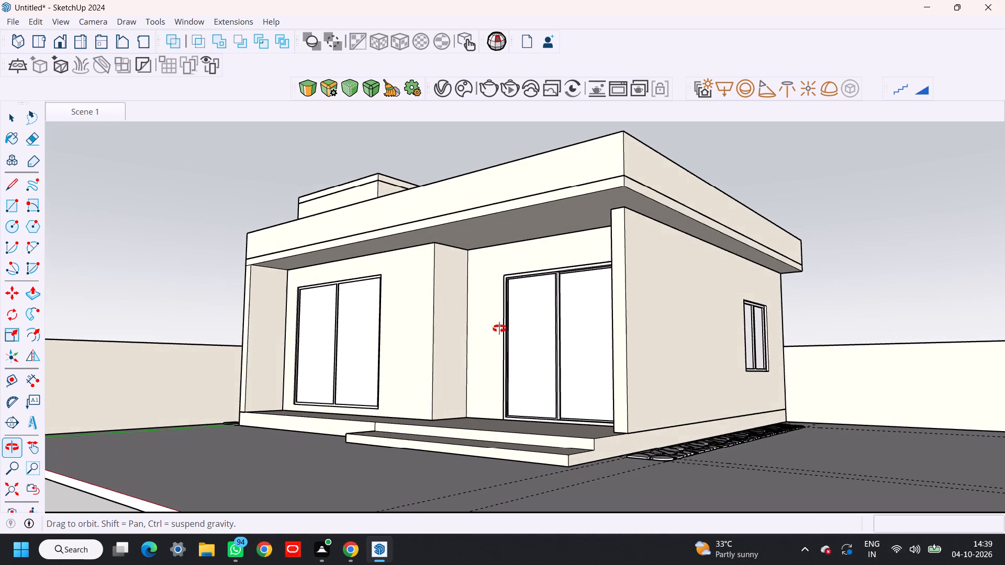
middle_drag(499, 329, 513, 340)
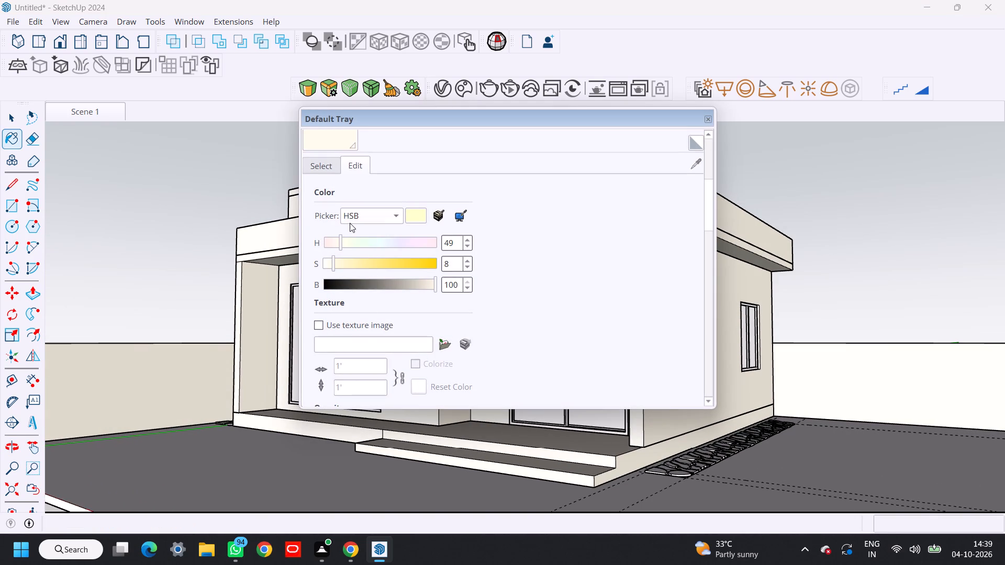
click(397, 213)
click(389, 232)
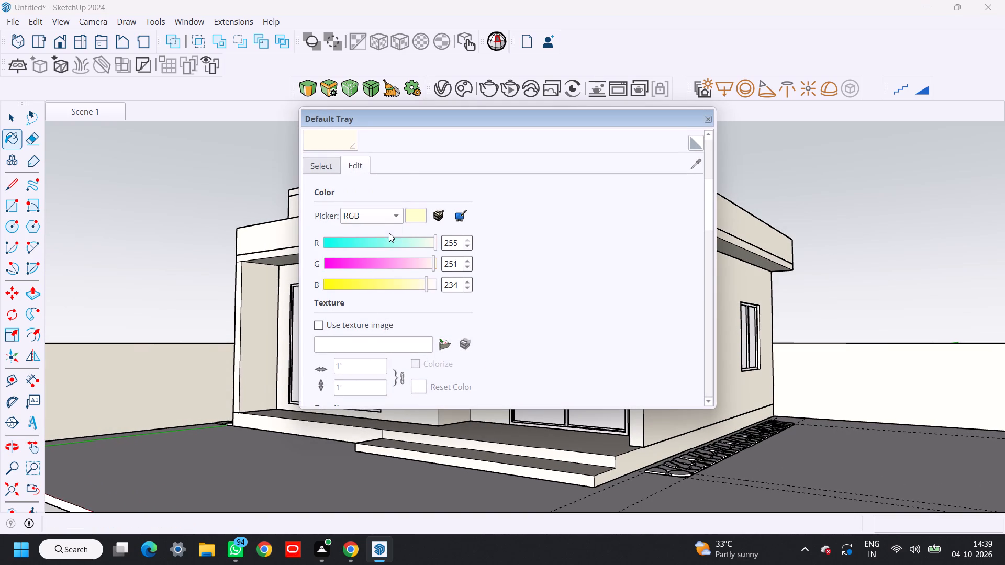
click(429, 284)
drag(432, 268, 431, 267)
drag(431, 267, 444, 267)
click(711, 121)
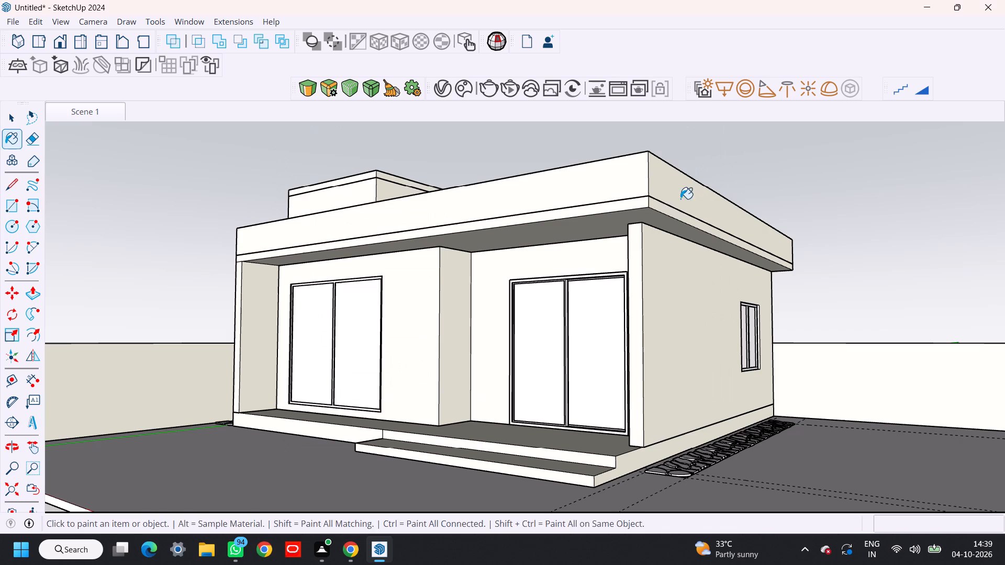
key(space)
key(space)
key(space)
key(space)
Open the Glass and Mirrors material collection, keeping the front window in view.
shift+middle_drag(577, 301, 538, 304)
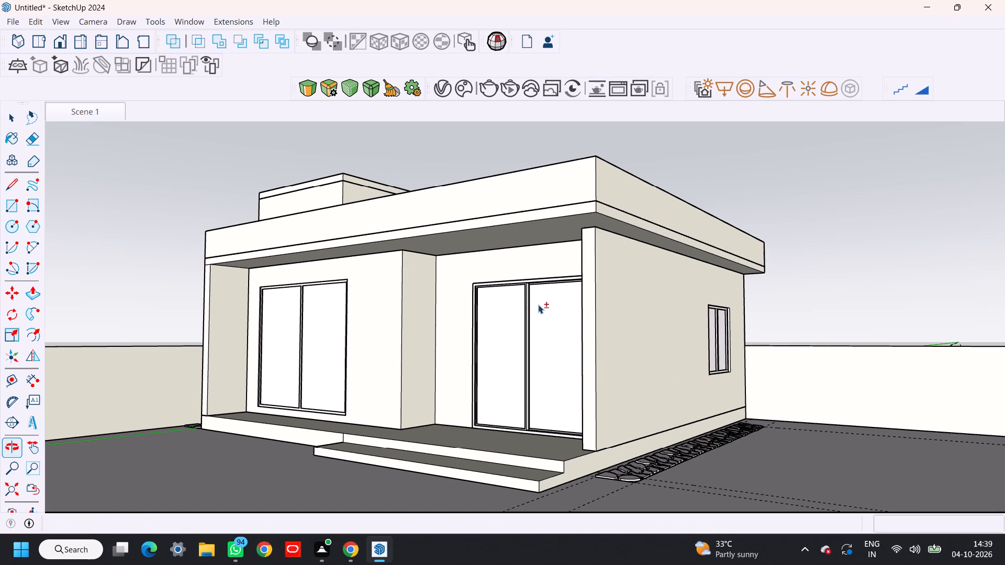
middle_drag(568, 318, 554, 317)
shift+middle_drag(521, 338, 542, 334)
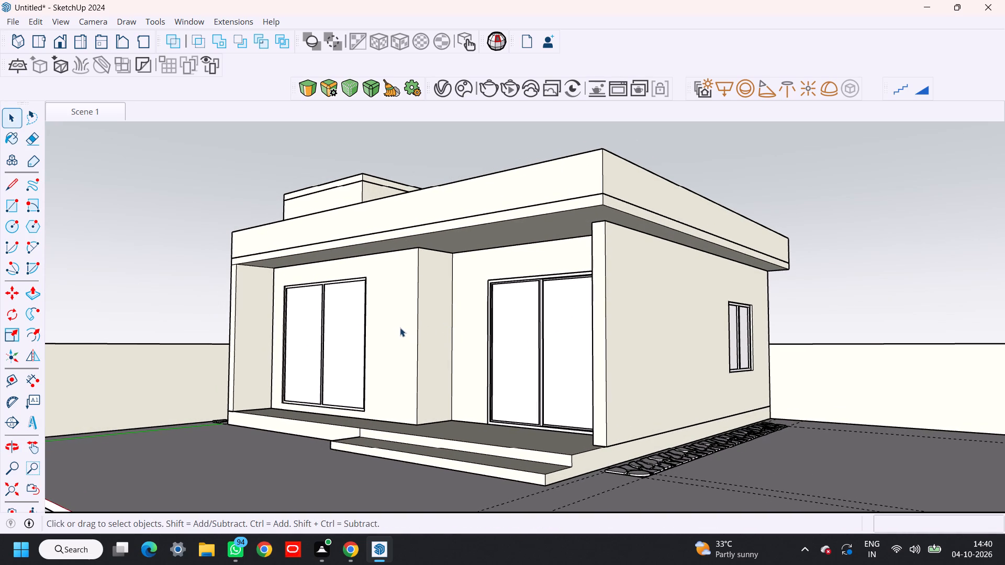
key(b)
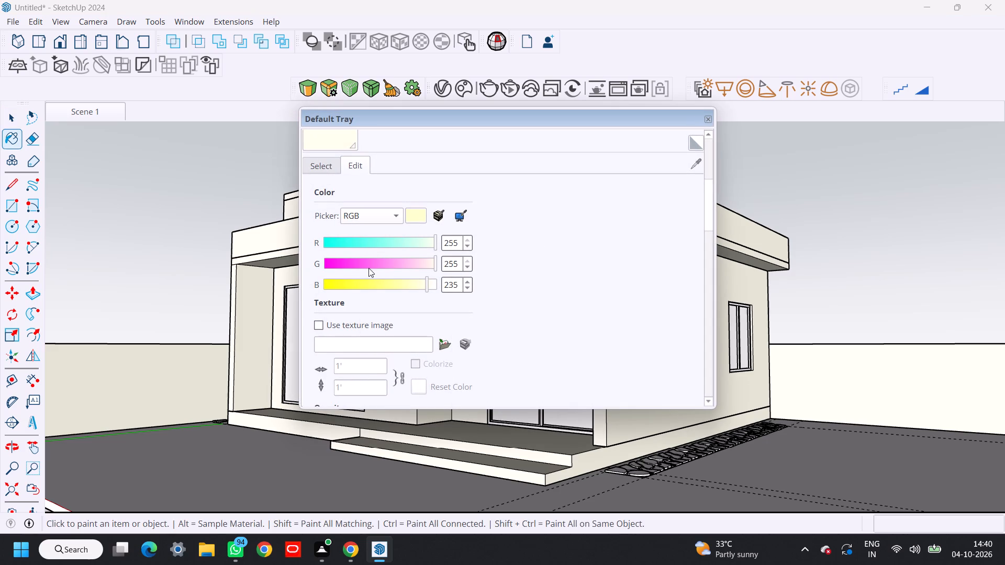
scroll(392, 354, down, 3)
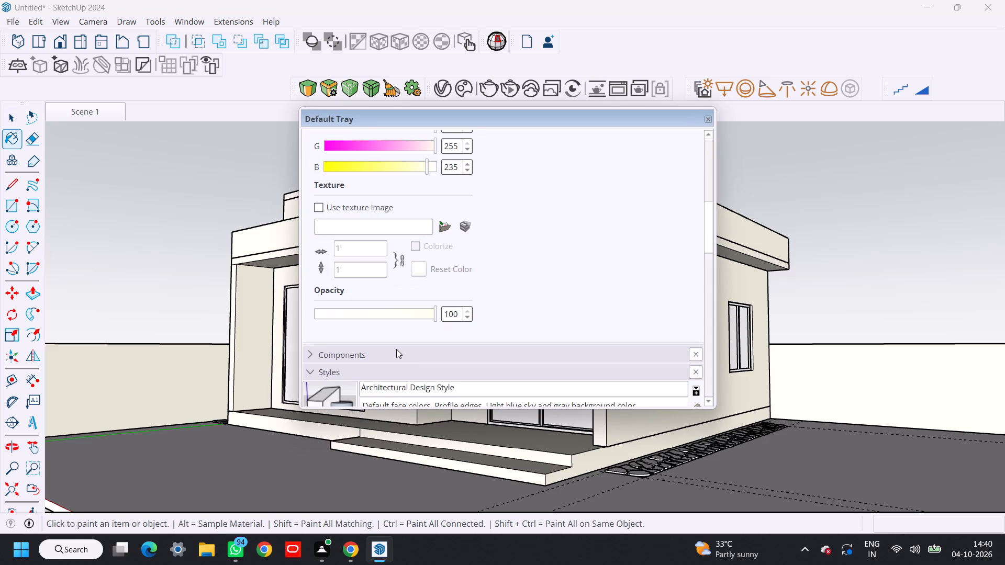
scroll(421, 305, up, 4)
click(321, 205)
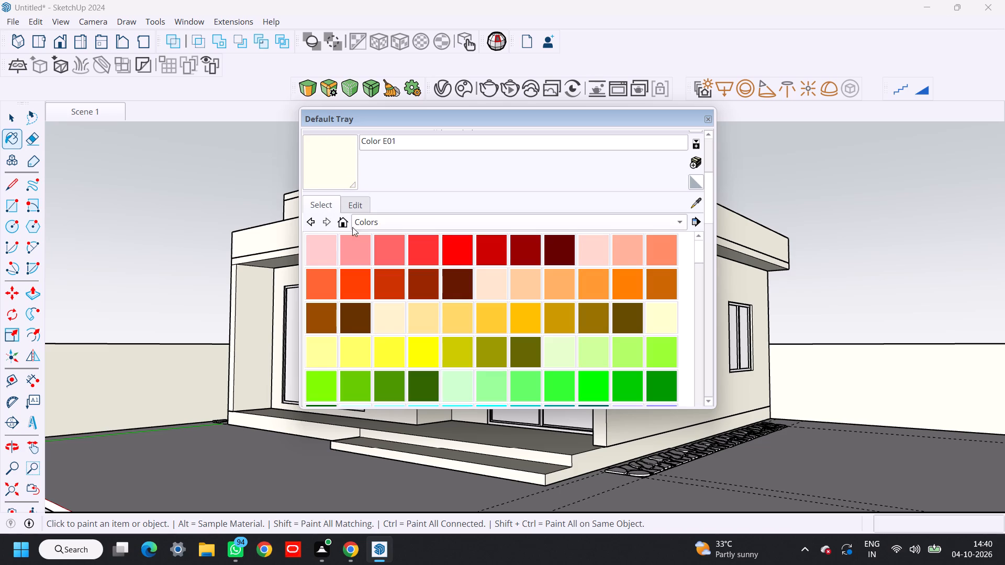
click(370, 228)
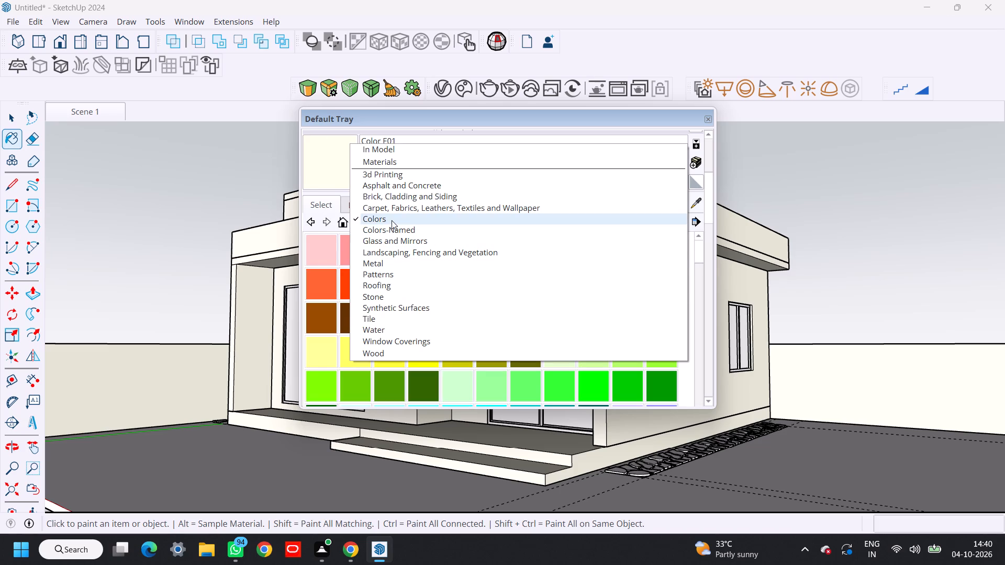
click(392, 237)
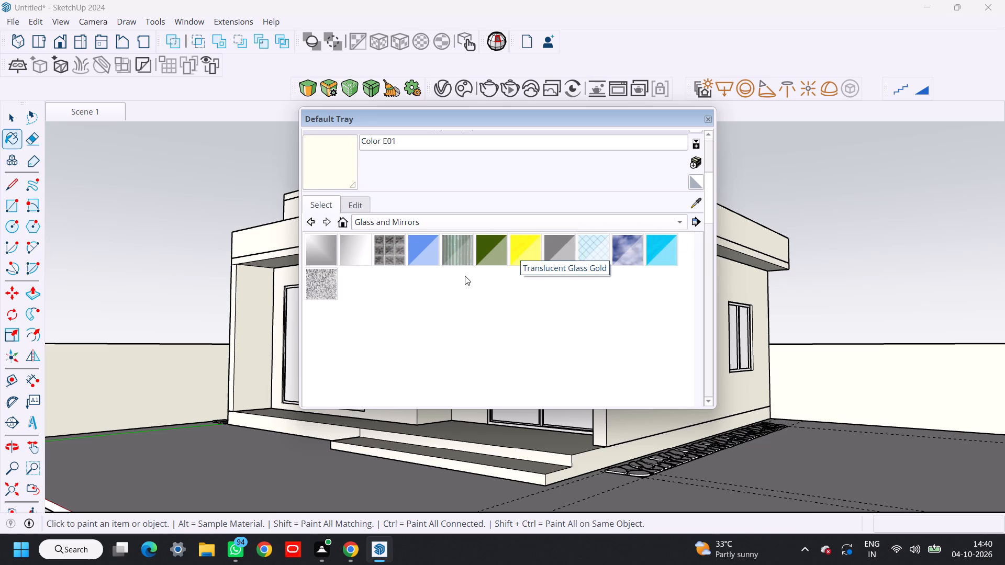
drag(474, 117, 687, 141)
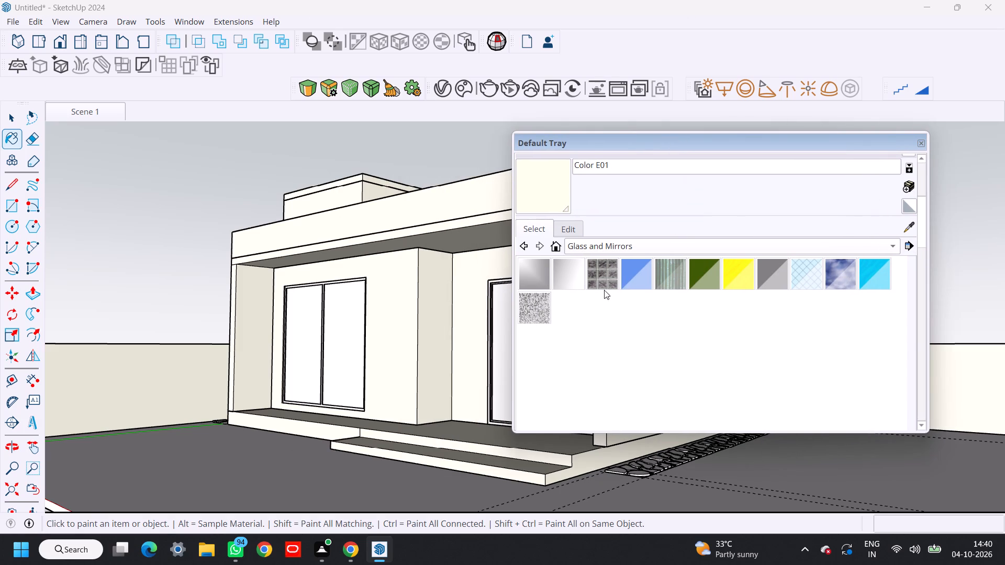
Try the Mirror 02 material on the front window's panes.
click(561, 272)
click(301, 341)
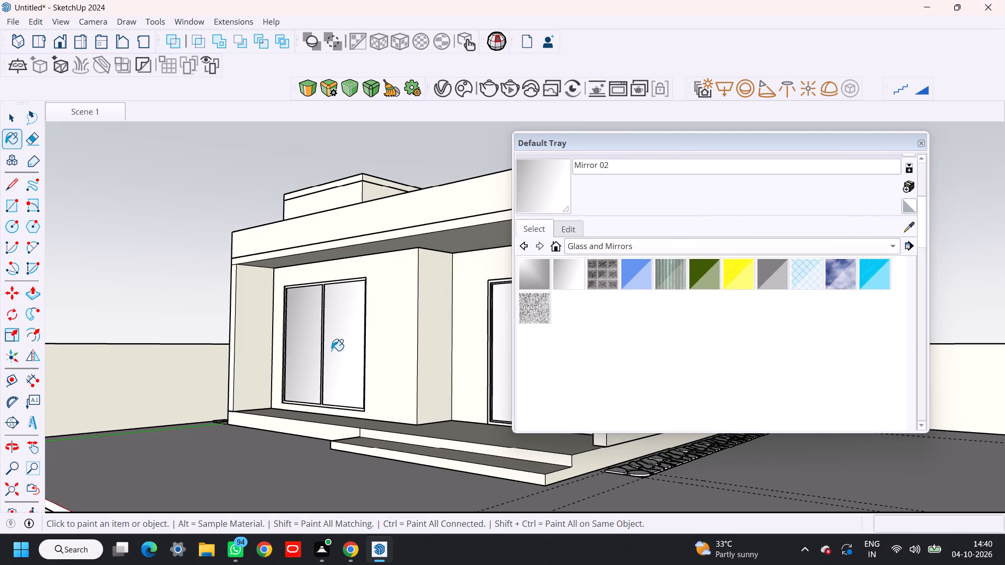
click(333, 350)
Paint the panes of the front window and the porch sliding door with Translucent Glass Blue.
click(634, 274)
click(303, 360)
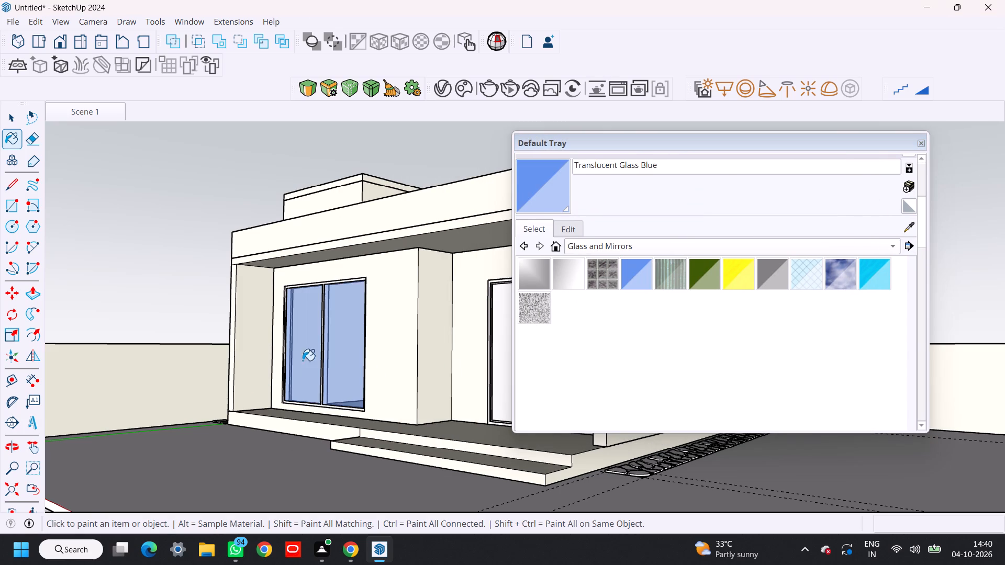
shift+middle_drag(349, 389, 240, 389)
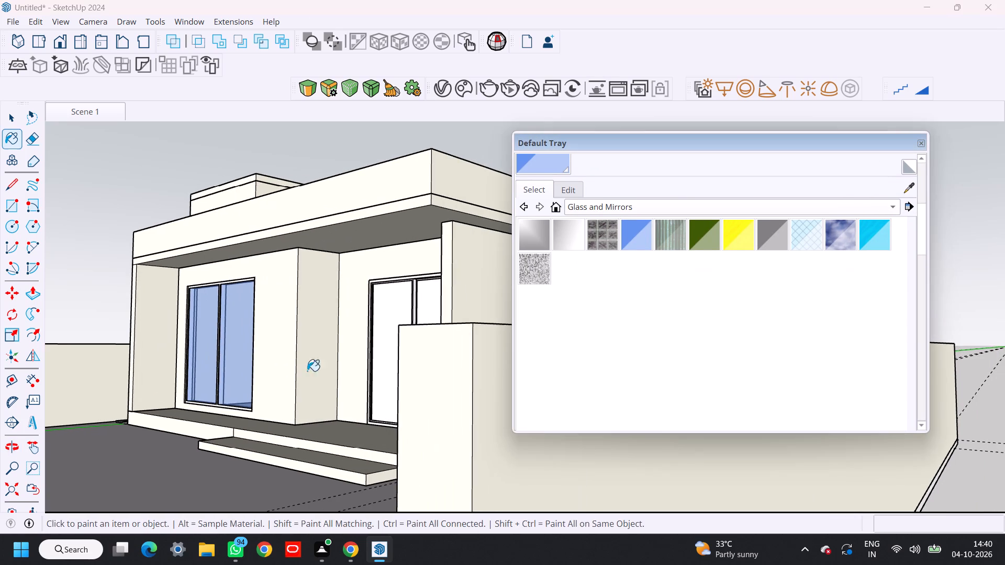
click(383, 319)
shift+middle_drag(352, 359, 373, 368)
middle_drag(338, 371, 403, 385)
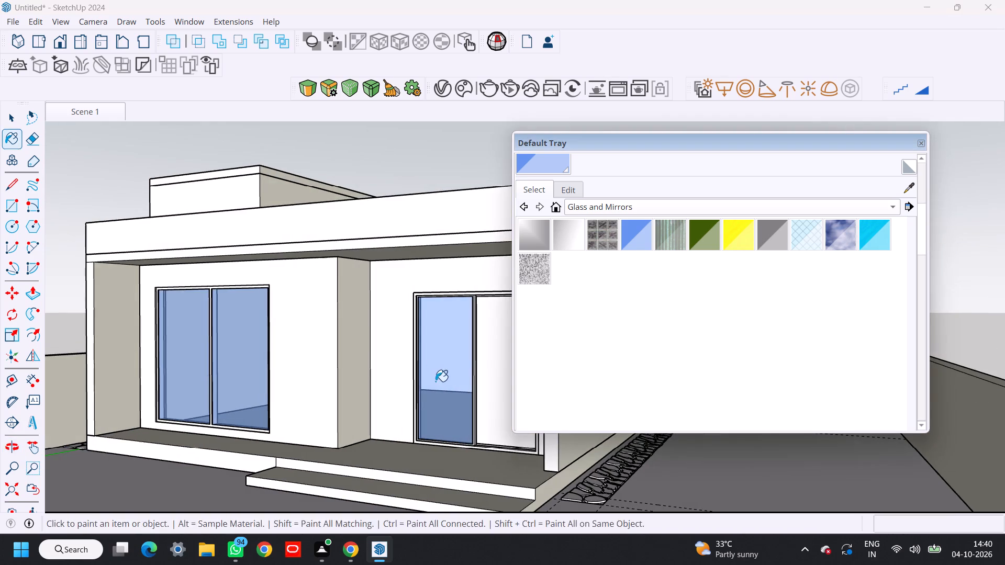
shift+middle_drag(427, 383, 358, 383)
click(437, 374)
shift+middle_drag(358, 389, 456, 374)
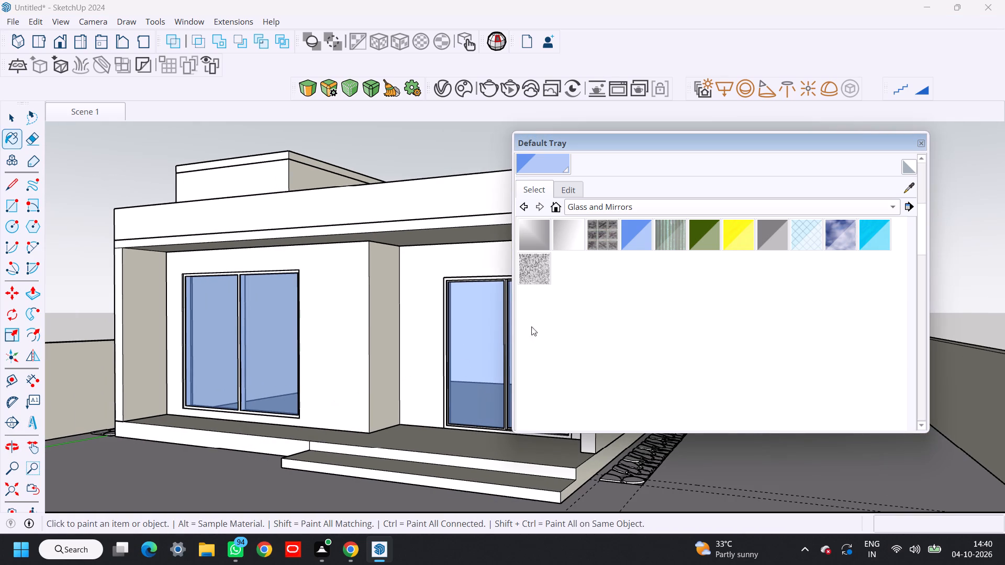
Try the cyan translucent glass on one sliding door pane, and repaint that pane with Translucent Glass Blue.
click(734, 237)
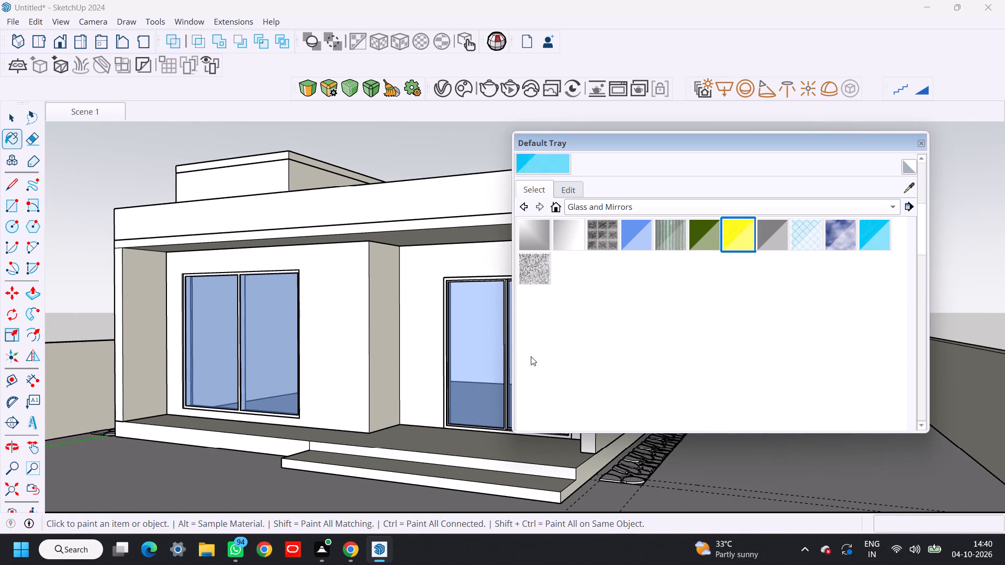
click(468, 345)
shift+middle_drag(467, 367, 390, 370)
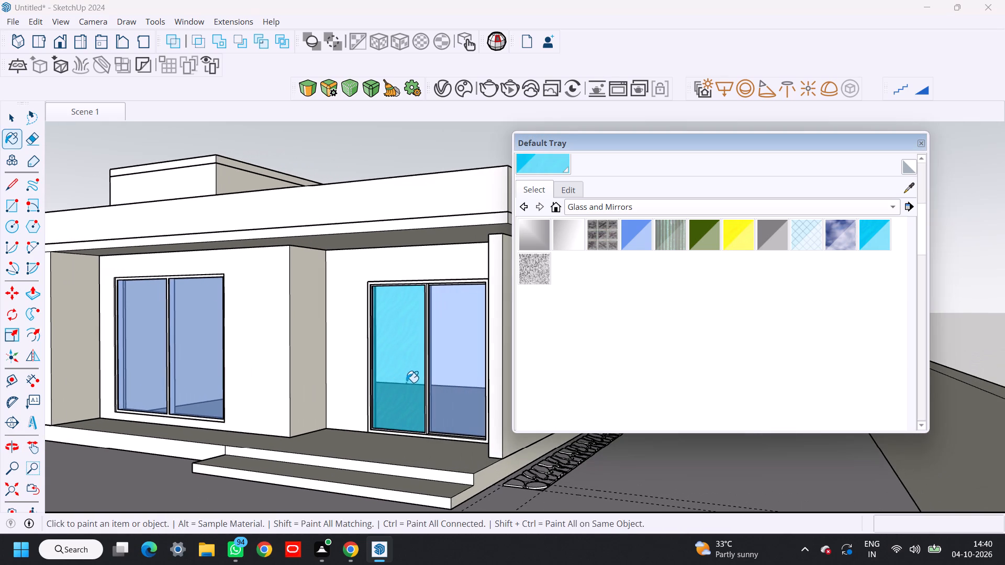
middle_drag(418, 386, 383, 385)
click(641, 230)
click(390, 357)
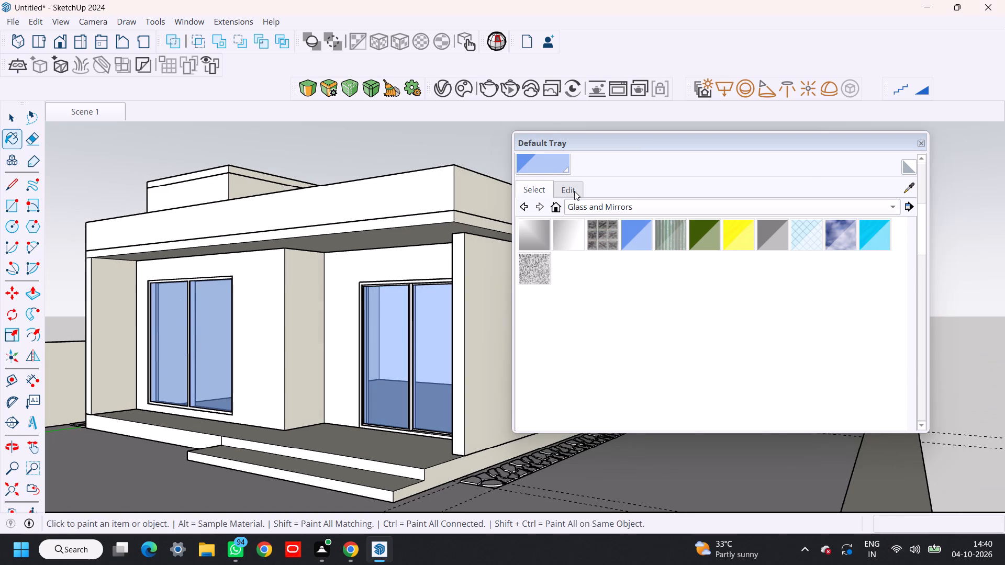
Recolour the Translucent Glass Blue material to a pale warm amber with the Color Wheel picker.
click(574, 190)
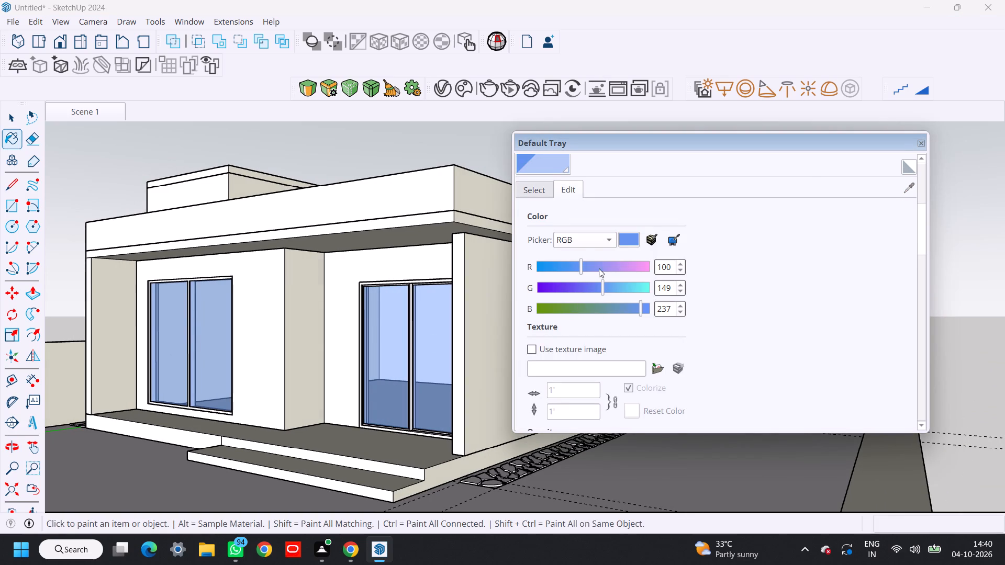
click(623, 240)
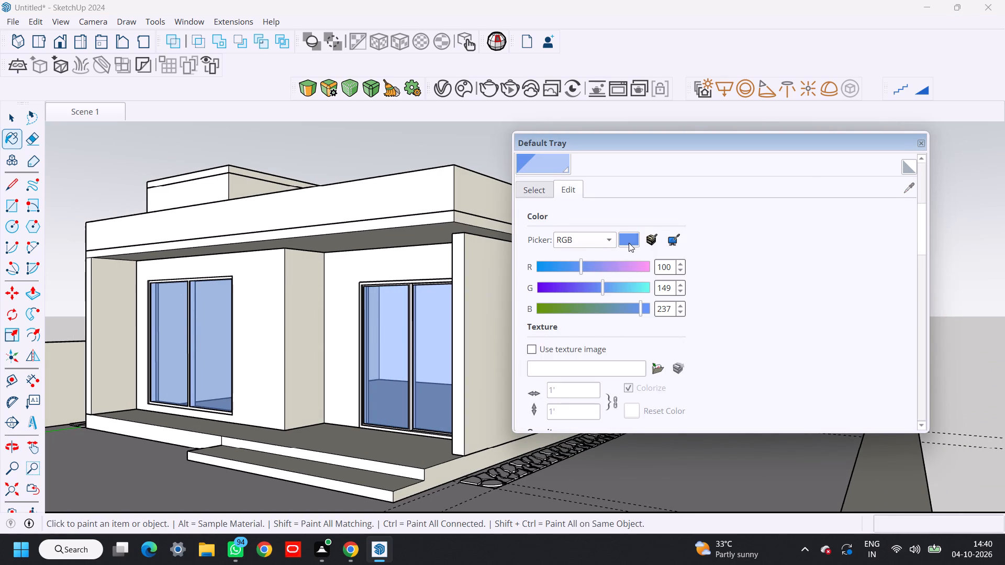
click(629, 243)
click(611, 242)
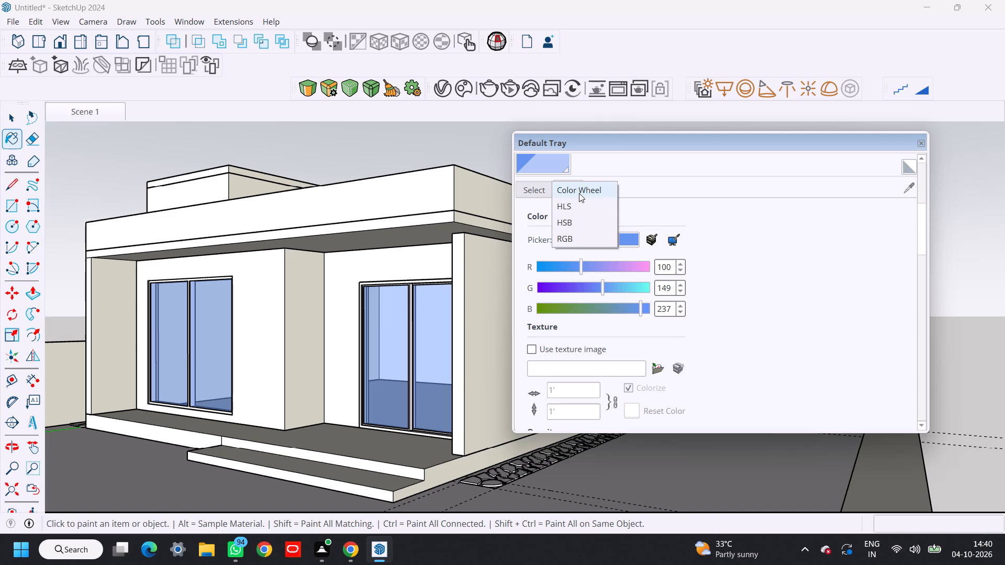
click(579, 193)
drag(539, 284, 551, 278)
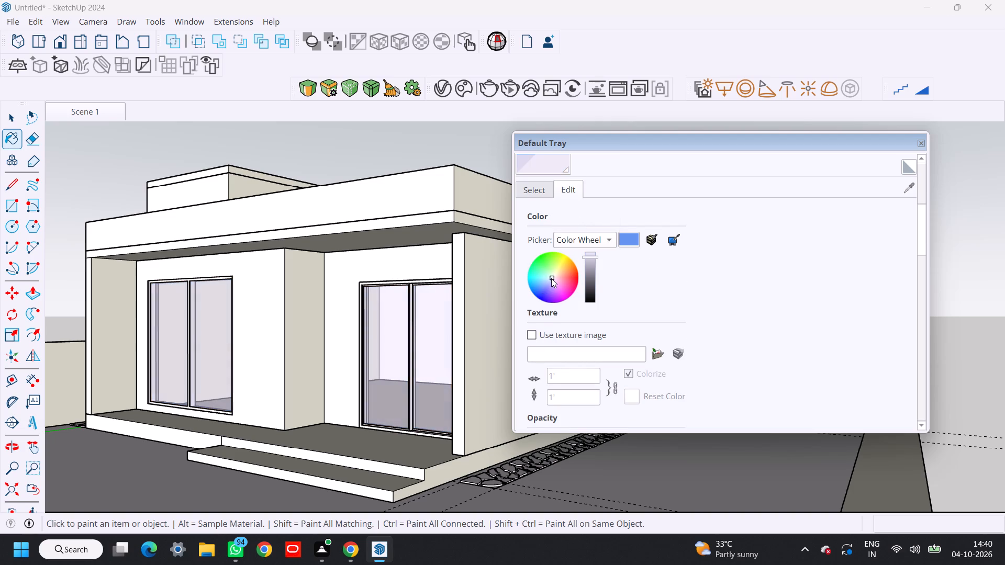
drag(551, 278, 560, 267)
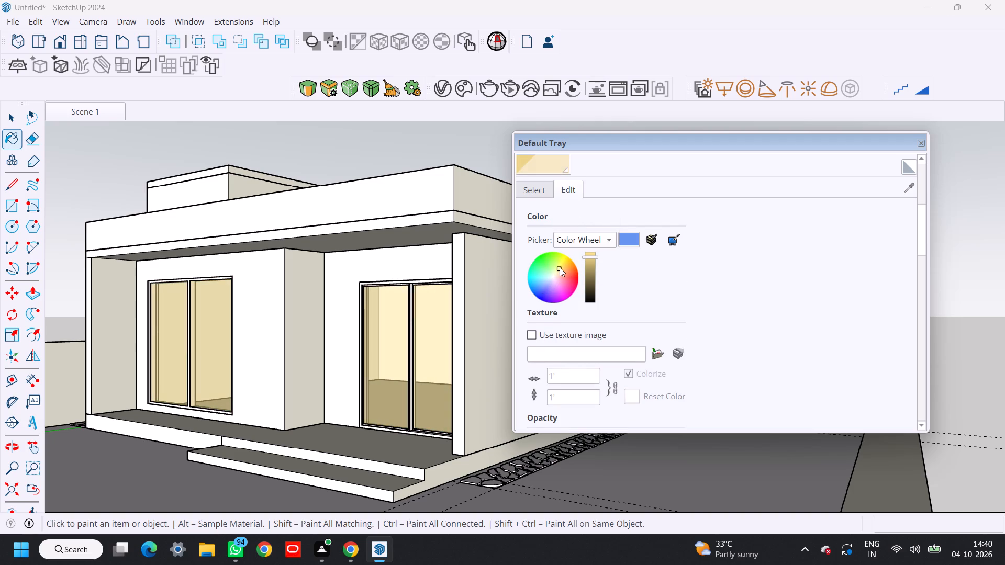
drag(560, 267, 559, 271)
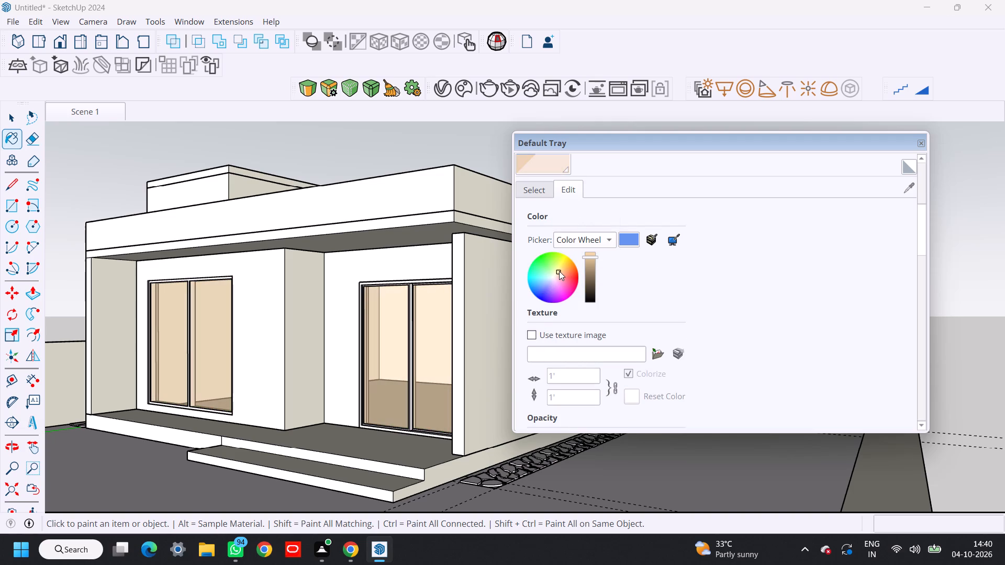
drag(559, 271, 561, 268)
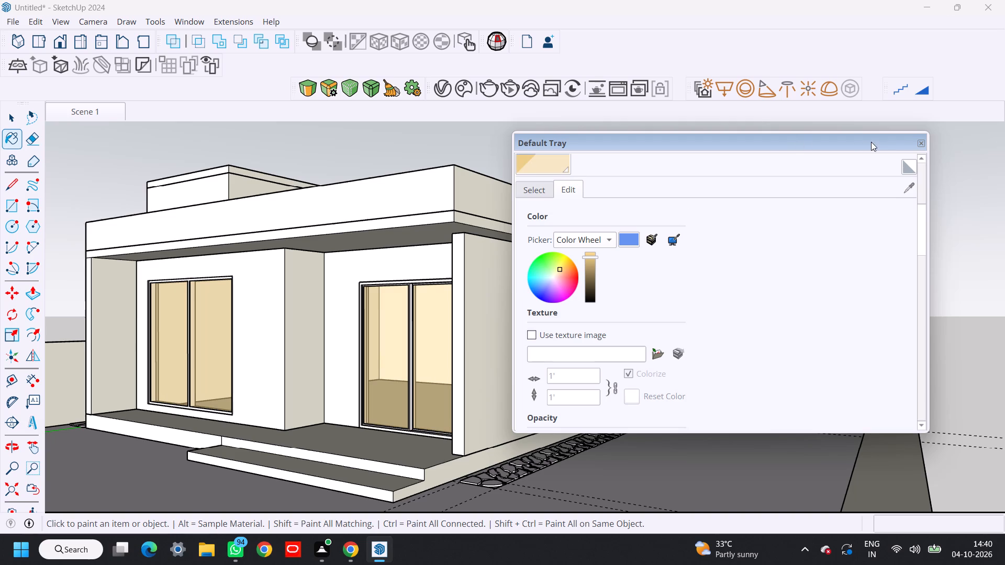
click(924, 139)
middle_drag(566, 355, 594, 353)
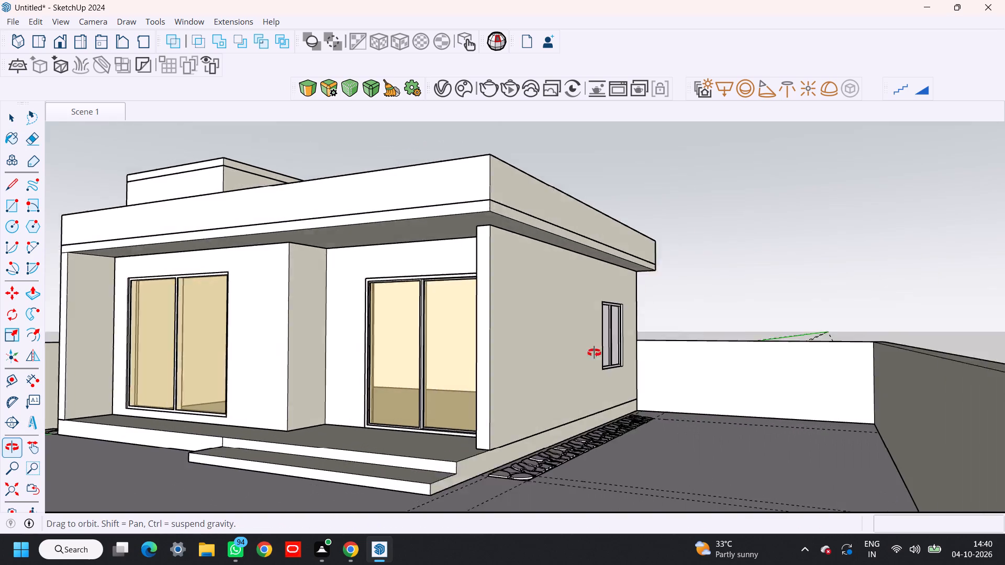
middle_drag(594, 353, 599, 356)
key(space)
Paint the porch sliding door's frame and sashes with the dark grey seamed metal from the Metal collection.
shift+middle_drag(574, 357, 671, 388)
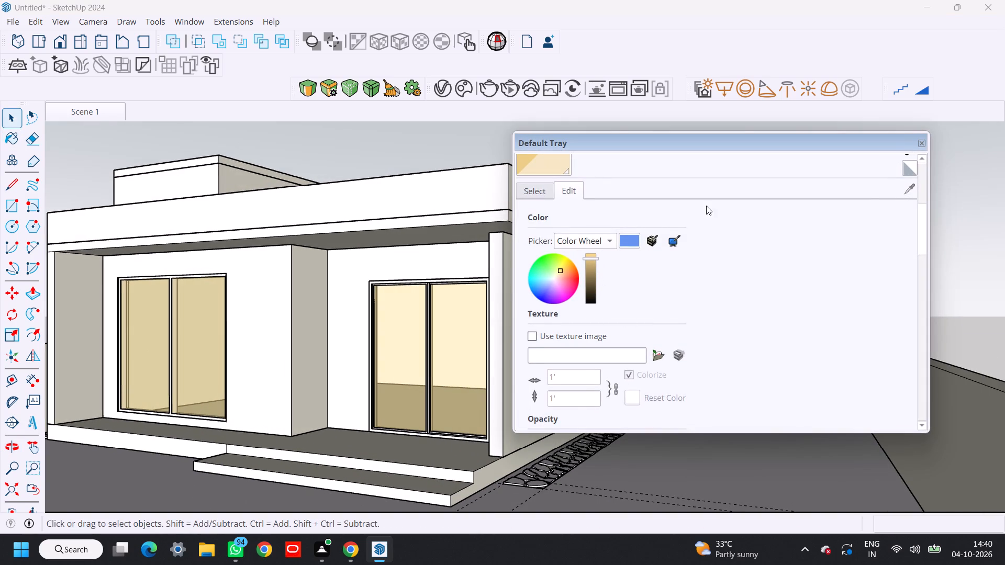
click(539, 192)
click(583, 203)
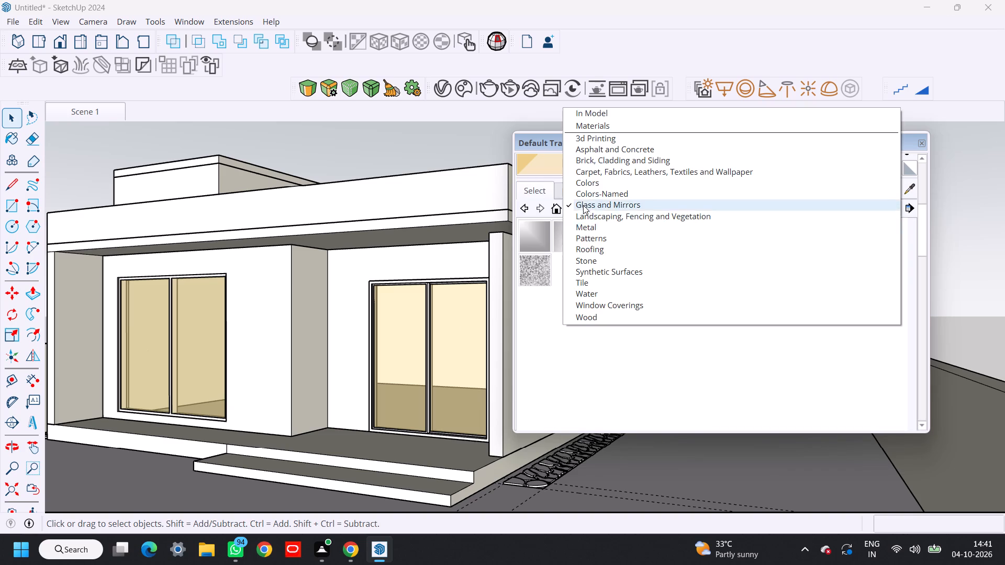
click(623, 228)
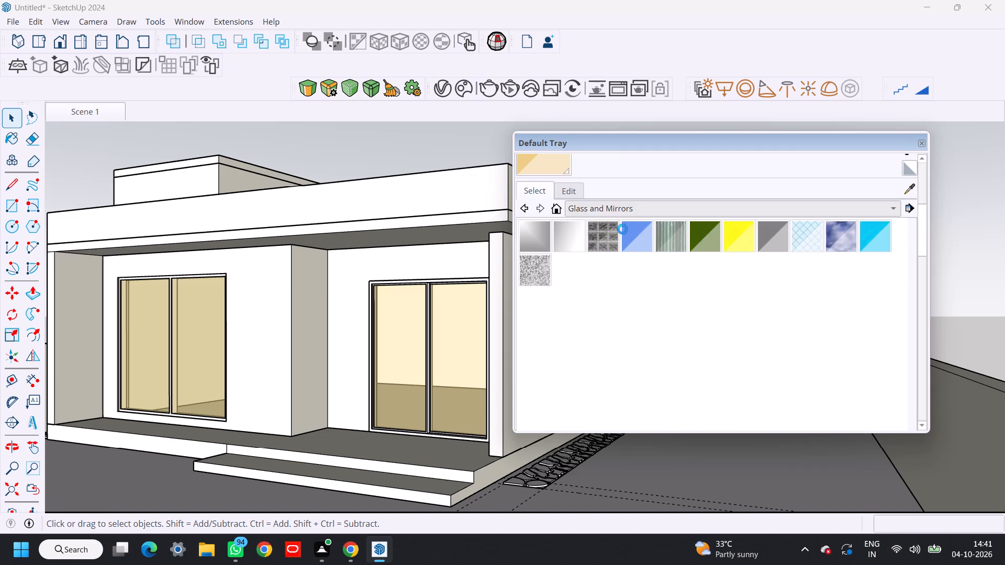
click(727, 239)
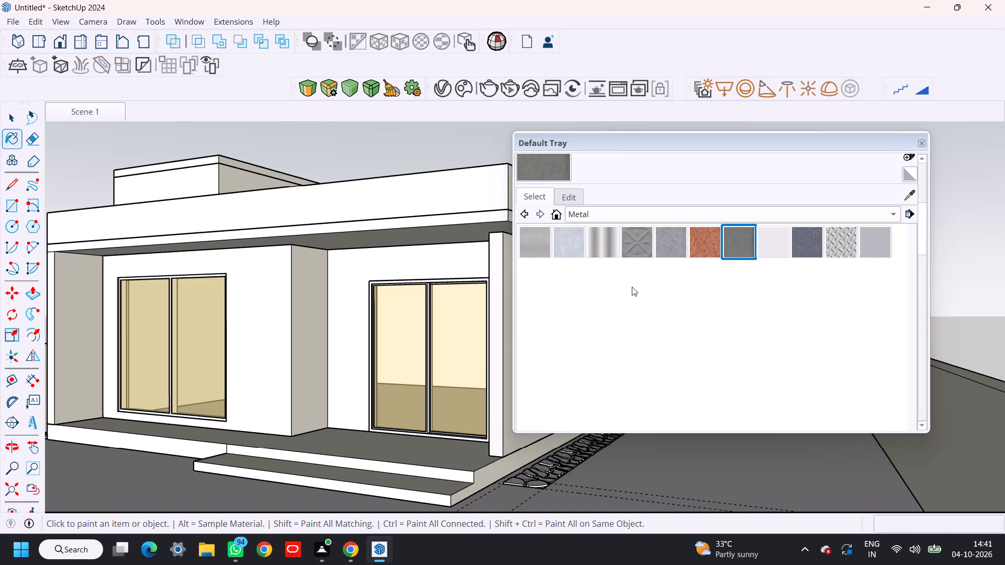
scroll(377, 343, up, 12)
click(364, 345)
scroll(369, 348, up, 2)
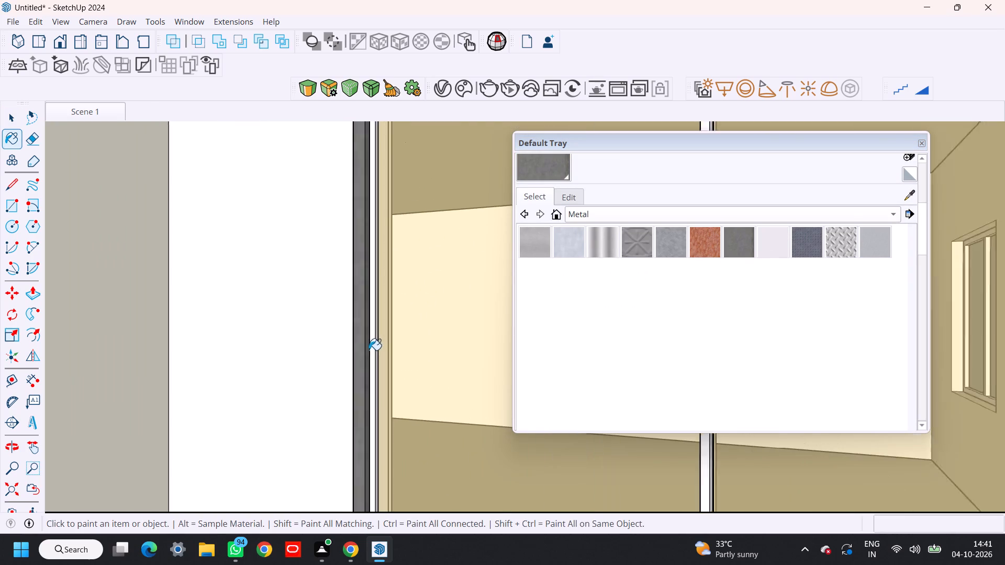
scroll(369, 350, up, 7)
click(373, 358)
scroll(373, 359, down, 20)
scroll(373, 359, down, 1)
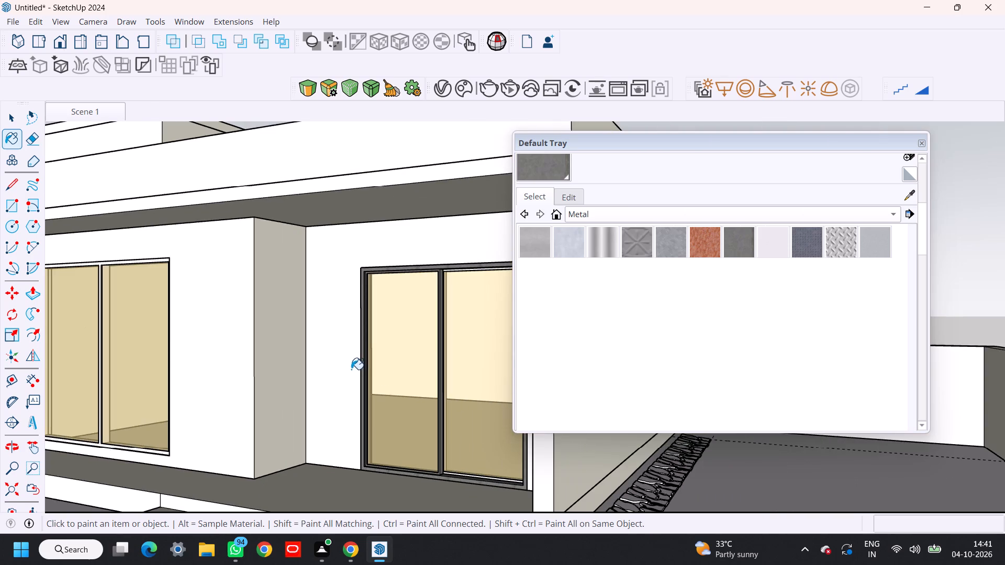
scroll(477, 482, up, 18)
click(475, 459)
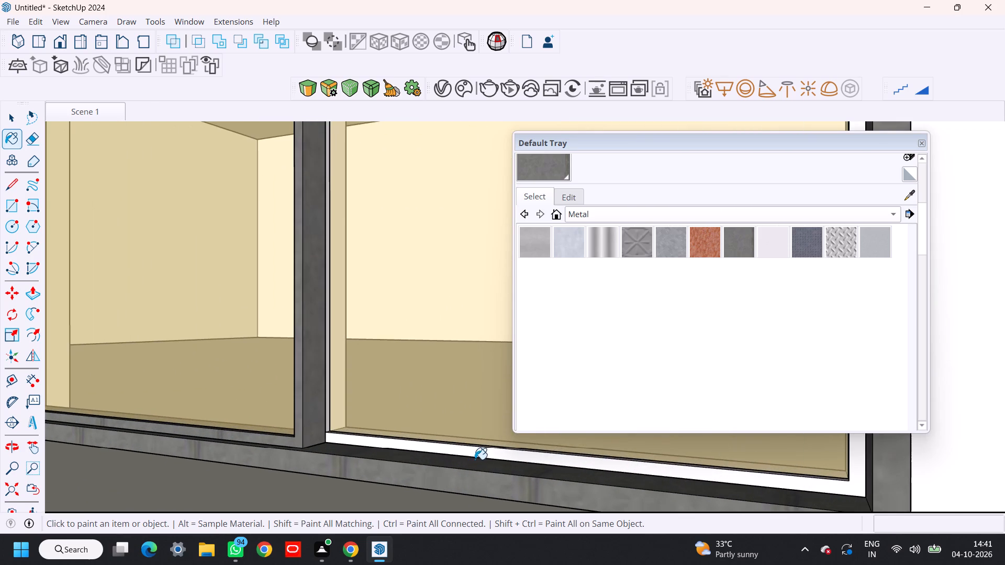
scroll(441, 467, down, 18)
Paint the front window's frame with the same dark grey seamed metal.
shift+middle_drag(313, 416, 536, 471)
scroll(136, 449, up, 9)
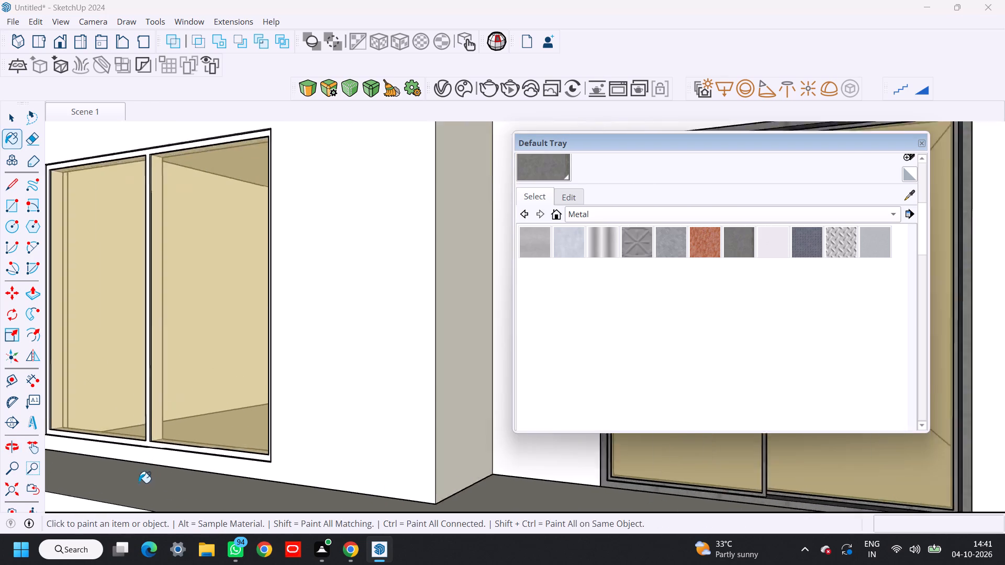
scroll(139, 483, up, 18)
click(152, 432)
scroll(175, 427, down, 14)
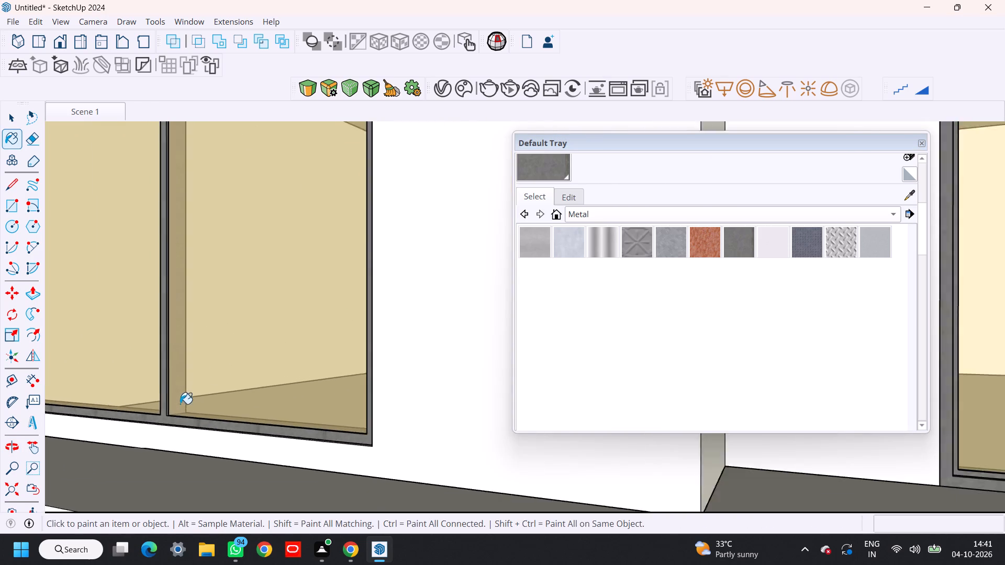
Paint the frame of the small window on the side wall with the dark grey seamed metal.
scroll(180, 404, down, 10)
shift+middle_drag(198, 371, 79, 431)
scroll(250, 378, down, 4)
shift+middle_drag(339, 369, 42, 397)
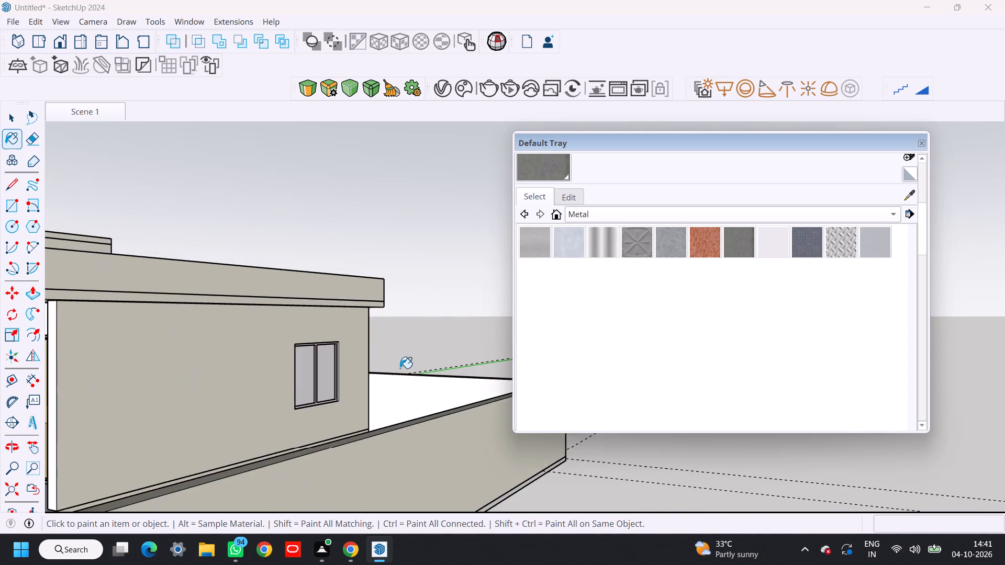
scroll(400, 368, up, 19)
click(251, 400)
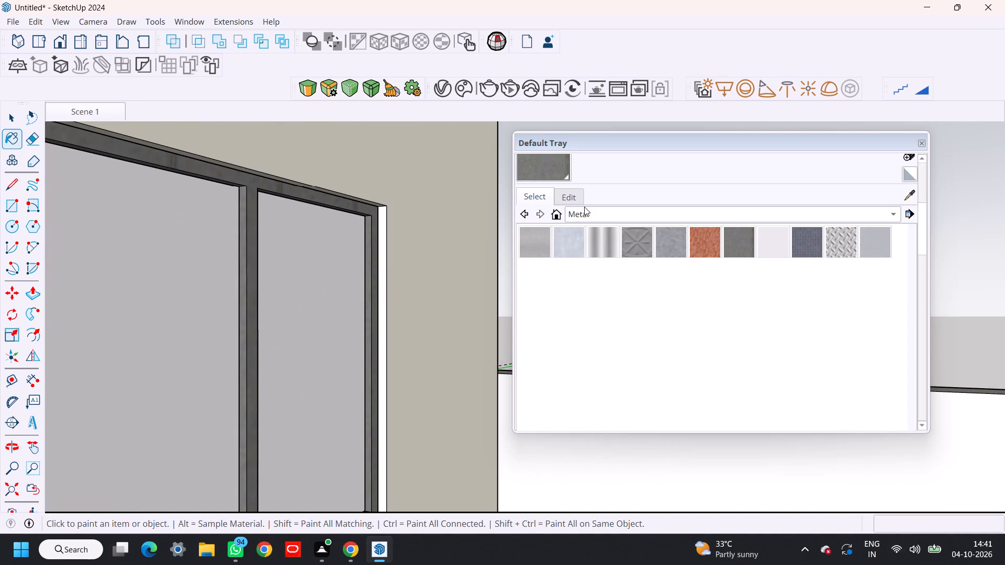
Paint both panes of the side wall window with Translucent Glass Blue from the Glass and Mirrors collection.
click(583, 199)
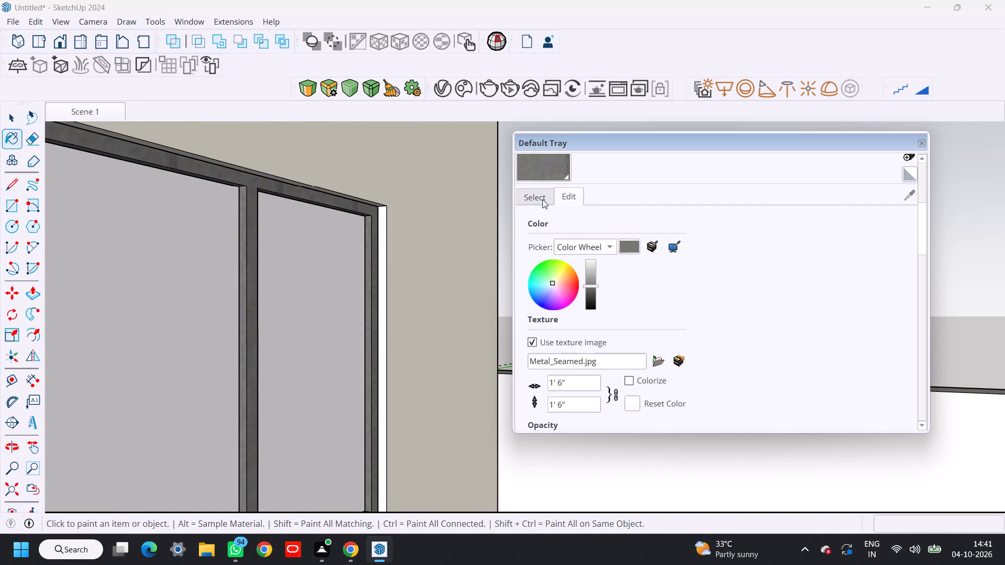
click(542, 199)
click(578, 212)
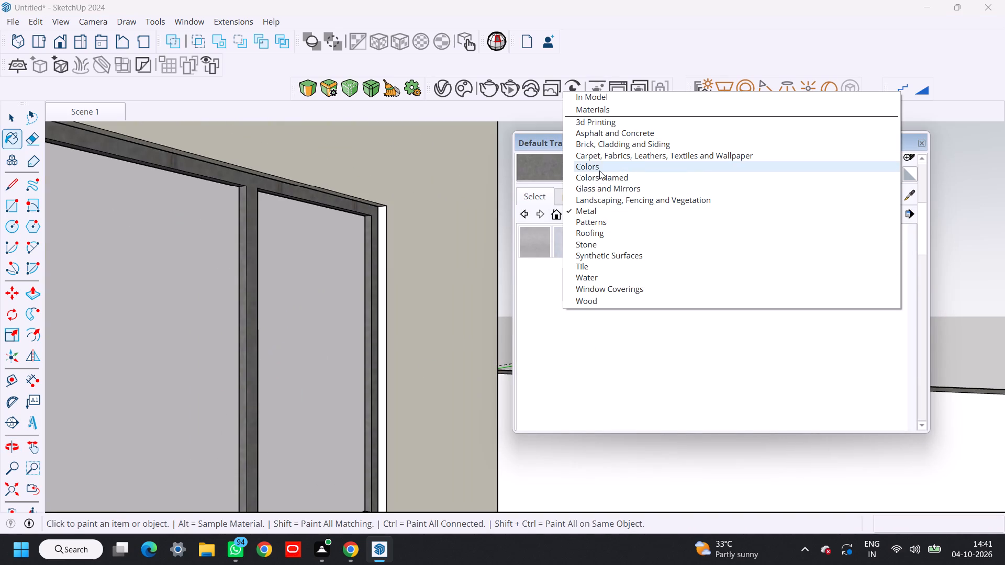
click(610, 188)
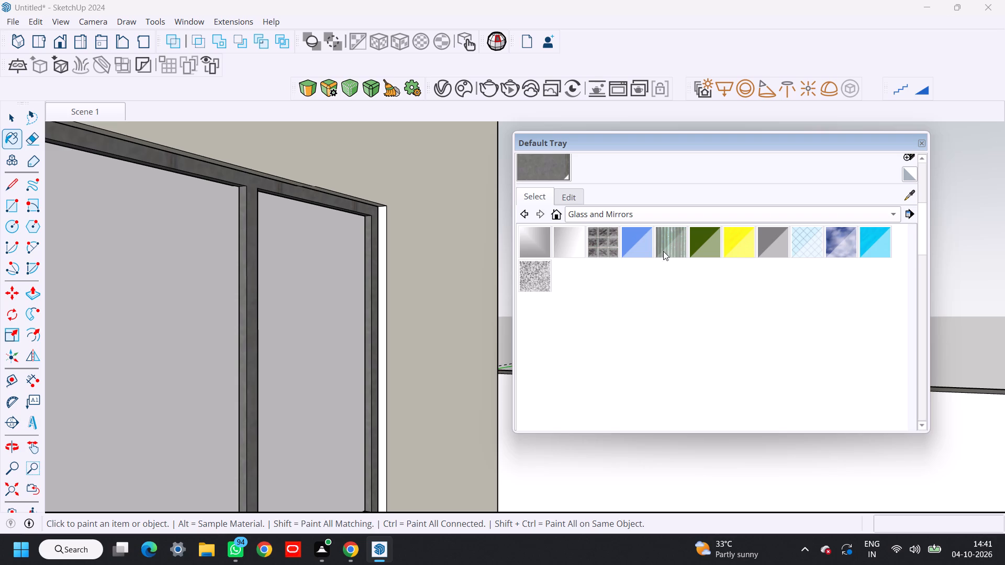
click(638, 245)
click(324, 342)
click(165, 349)
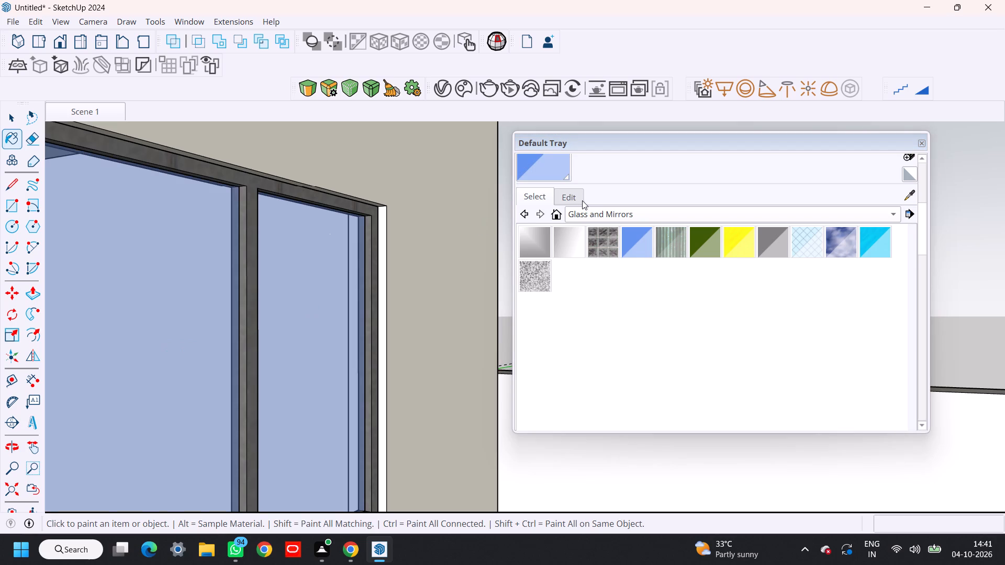
Recolour the side window's glass material to a warm amber with the Color Wheel picker, matching the front glazing.
click(581, 198)
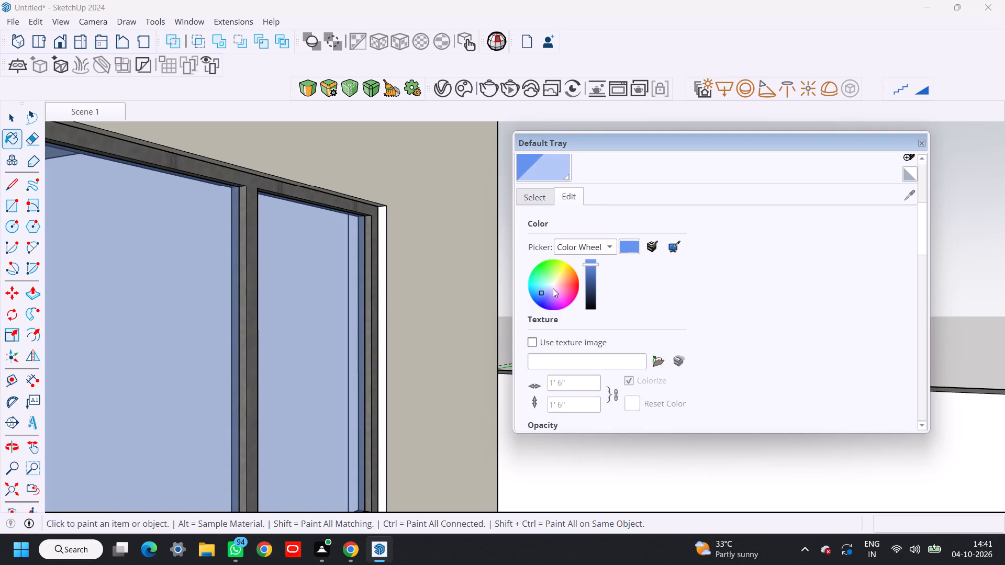
drag(539, 290, 558, 277)
scroll(344, 336, down, 14)
scroll(321, 372, down, 2)
shift+middle_drag(330, 373, 418, 361)
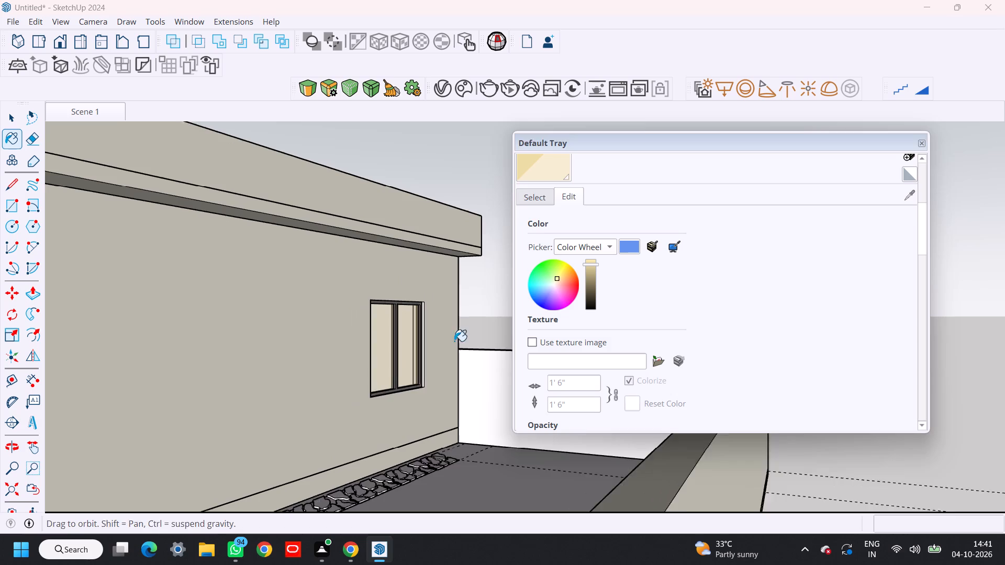
drag(555, 276, 564, 271)
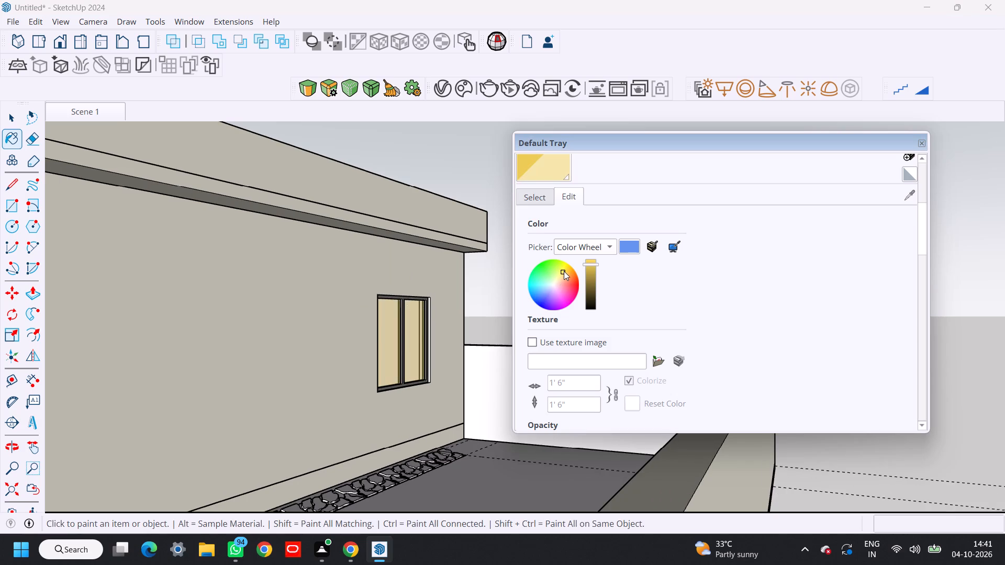
drag(564, 271, 563, 273)
Close the materials tray and examine the painted window and door frames and glass from around the house.
scroll(417, 329, down, 7)
shift+middle_drag(351, 356, 420, 364)
key(space)
click(339, 230)
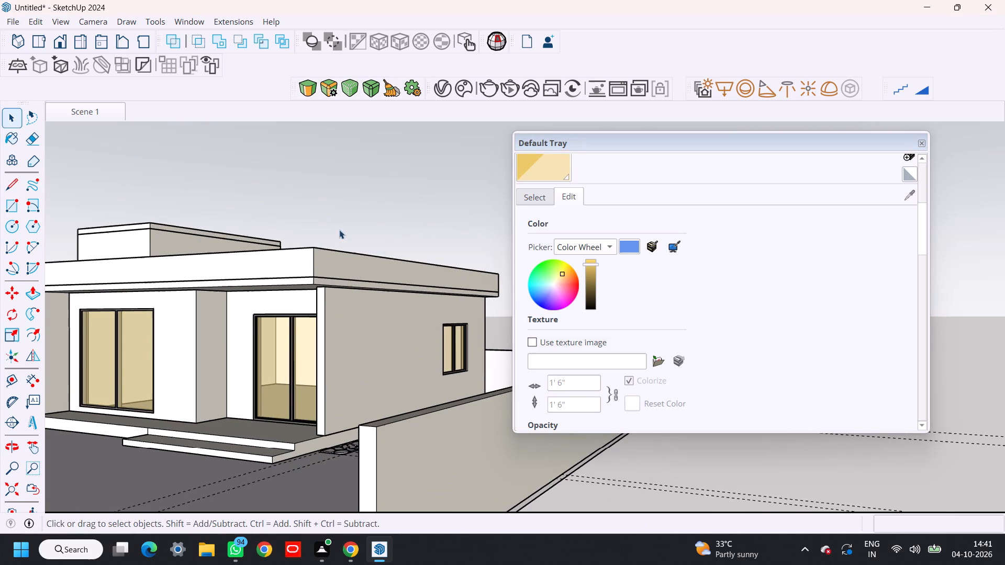
shift+middle_drag(285, 330, 359, 321)
scroll(323, 374, up, 2)
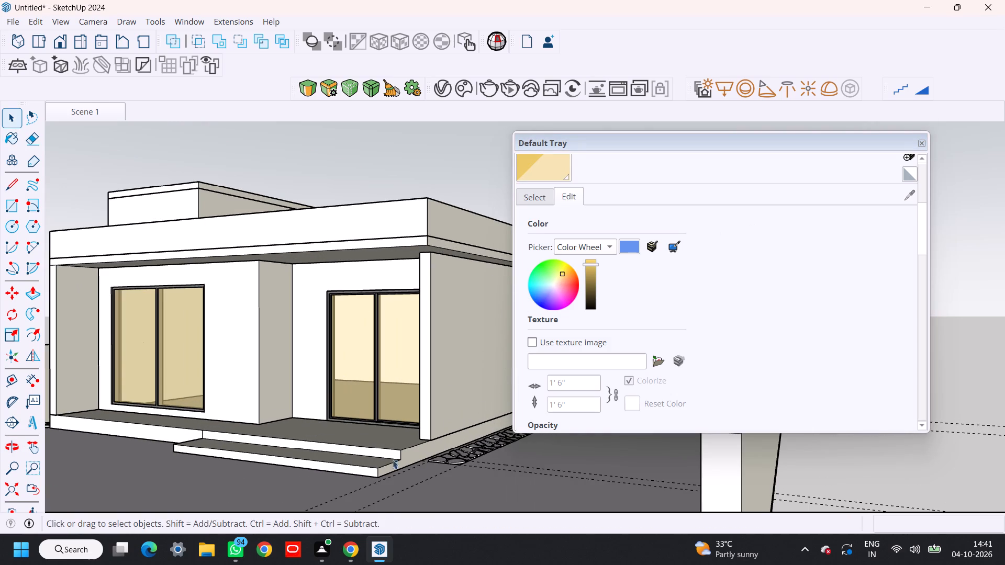
middle_drag(325, 420, 332, 411)
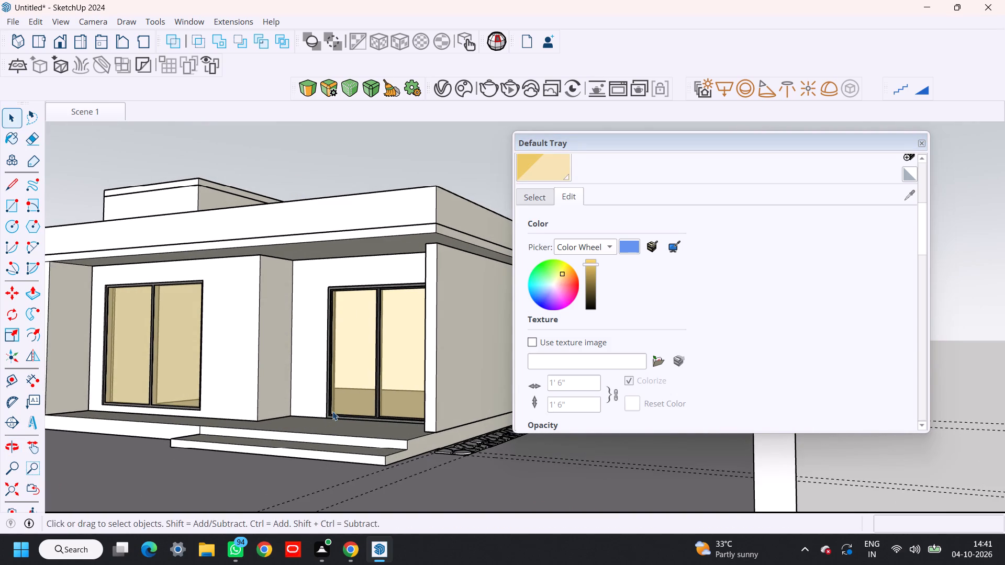
shift+middle_drag(332, 411, 382, 409)
click(922, 143)
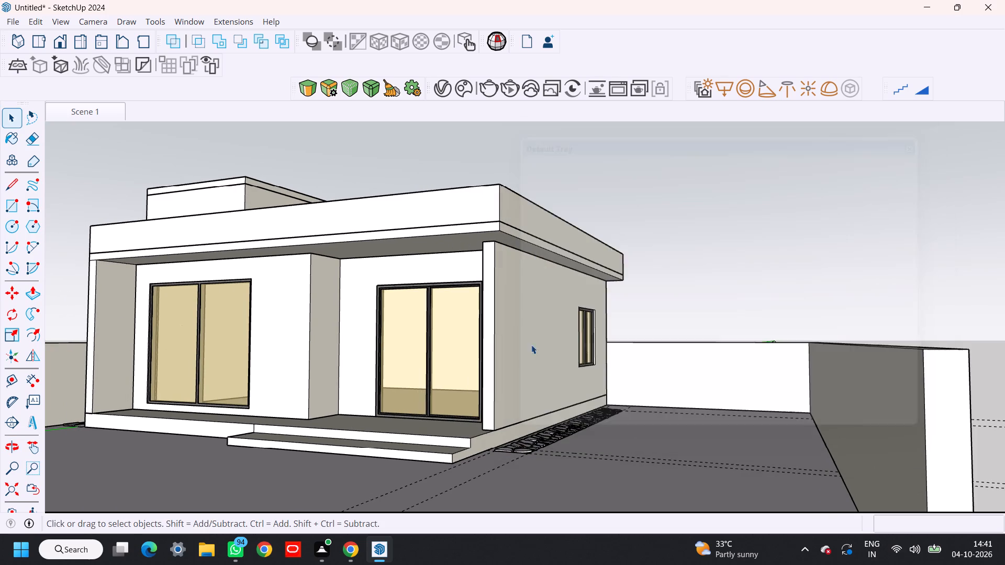
shift+middle_drag(439, 408, 471, 404)
middle_drag(467, 400, 445, 416)
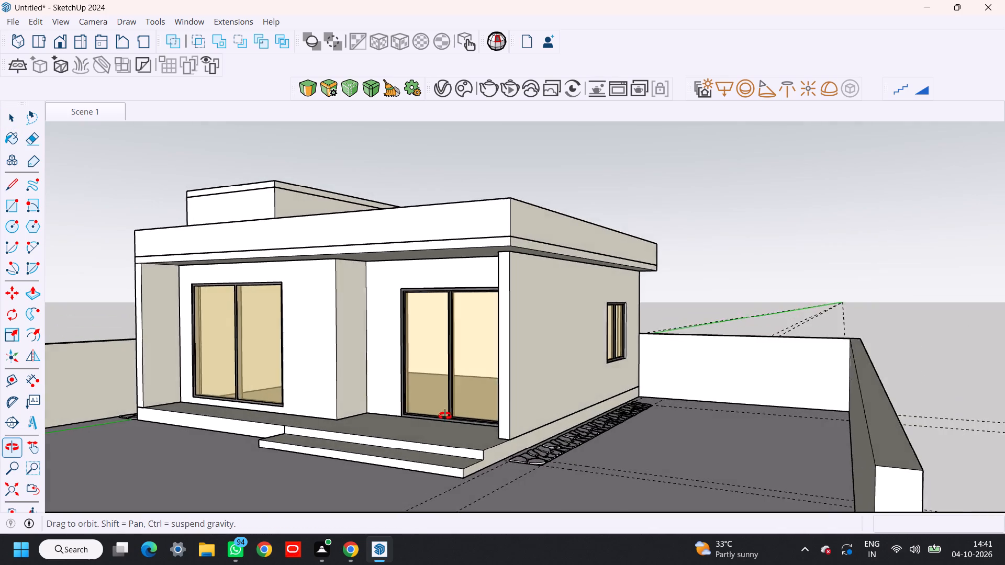
middle_drag(445, 416, 394, 498)
Open the roof slab group for editing and draw a rectangle about 32' 5" wide over the full front parapet face.
scroll(445, 330, up, 2)
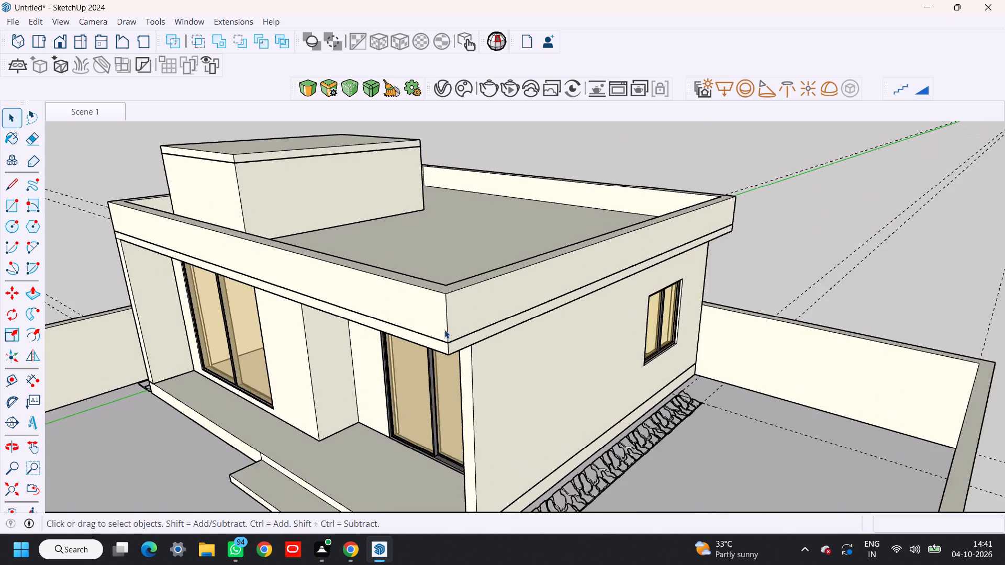
scroll(444, 330, up, 11)
double_click(433, 344)
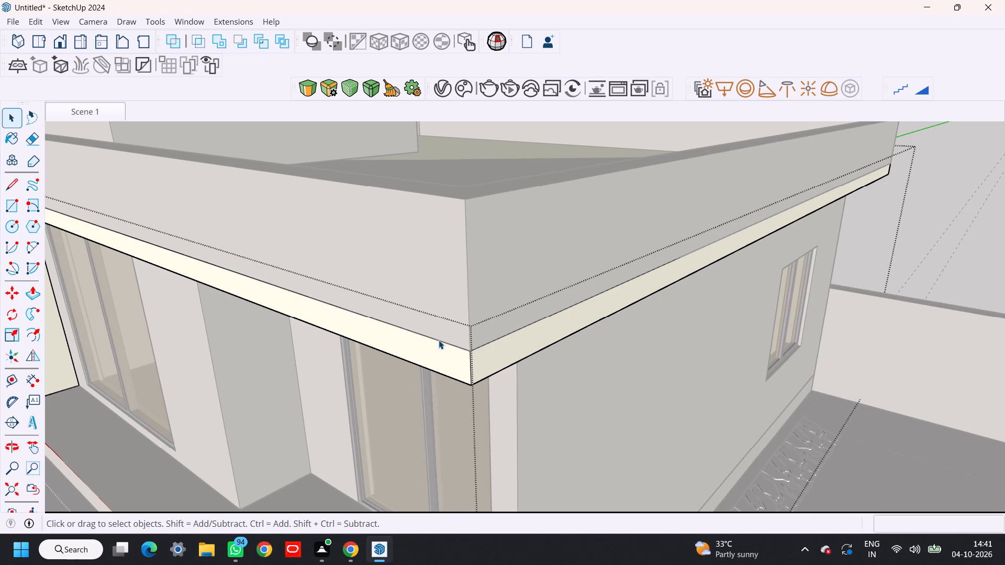
key(r)
click(466, 202)
scroll(284, 295, down, 2)
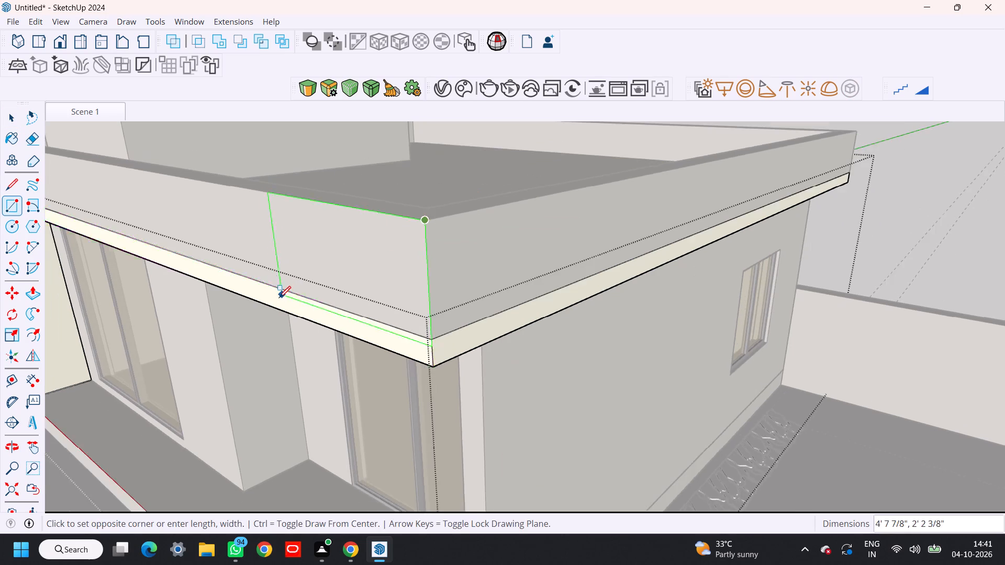
shift+middle_drag(288, 299, 491, 367)
shift+middle_drag(205, 282, 564, 332)
scroll(386, 262, up, 4)
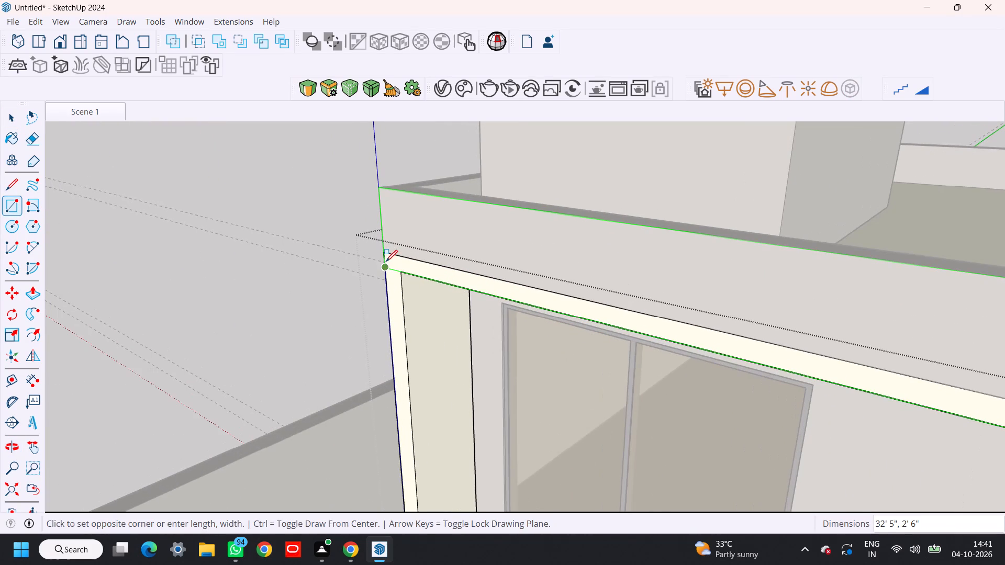
click(386, 262)
Push/Pull the front parapet face and the slab edge strip below it outward by 1".
key(space)
shift+middle_drag(449, 272, 404, 284)
key(p)
click(421, 273)
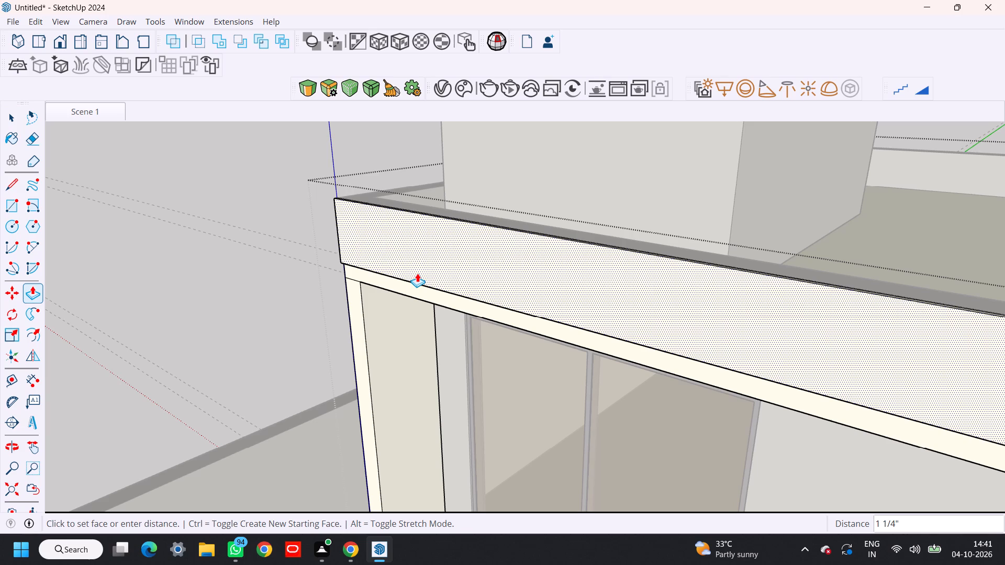
text(1")
key(Return)
scroll(418, 304, up, 4)
double_click(435, 287)
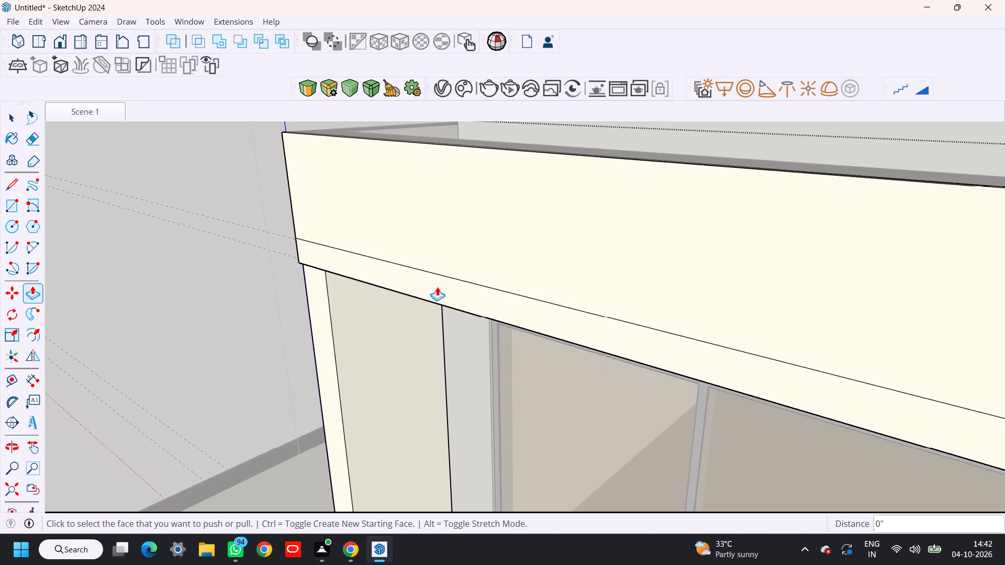
Erase the dividing line between the front parapet face and the slab edge strip.
key(space)
key(e)
drag(440, 272, 440, 277)
scroll(440, 287, down, 12)
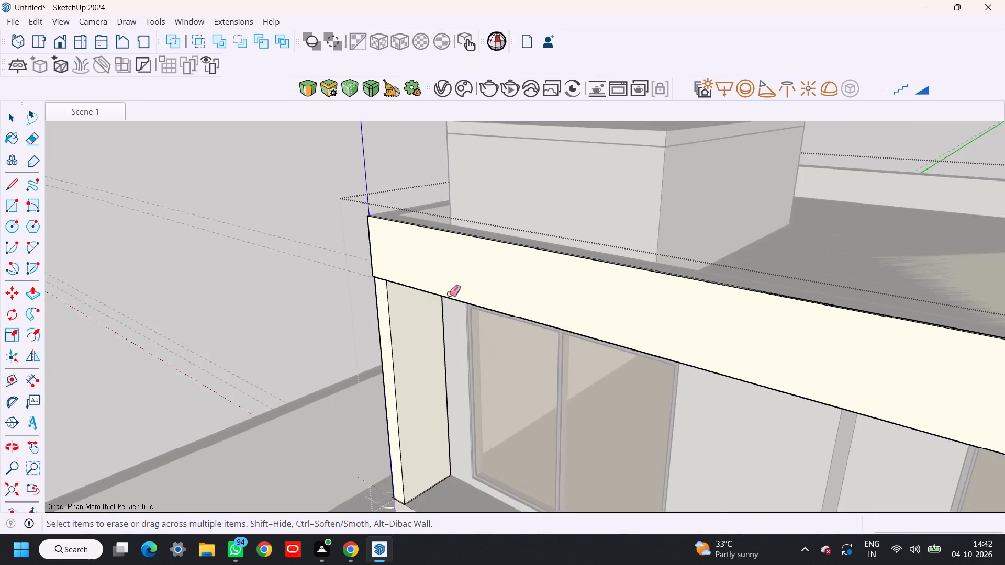
Push/Pull the narrow end face of the front parapet panel outward by 1" at the side wall corner.
scroll(449, 293, down, 3)
shift+middle_drag(527, 312, 188, 231)
shift+middle_drag(470, 281, 434, 282)
middle_drag(544, 326, 472, 321)
key(p)
scroll(473, 319, up, 14)
click(411, 297)
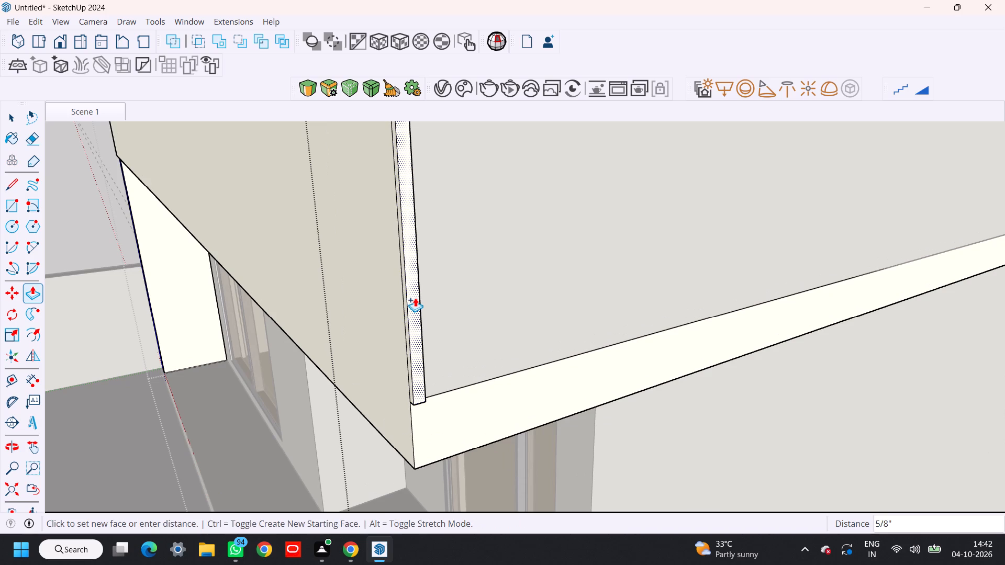
text(1")
key(Return)
Draw a vertical line down the slab edge below the panel's inner corner and pull the split-off strip out 1".
middle_drag(429, 417, 363, 364)
key(space)
key(k)
scroll(362, 375, up, 7)
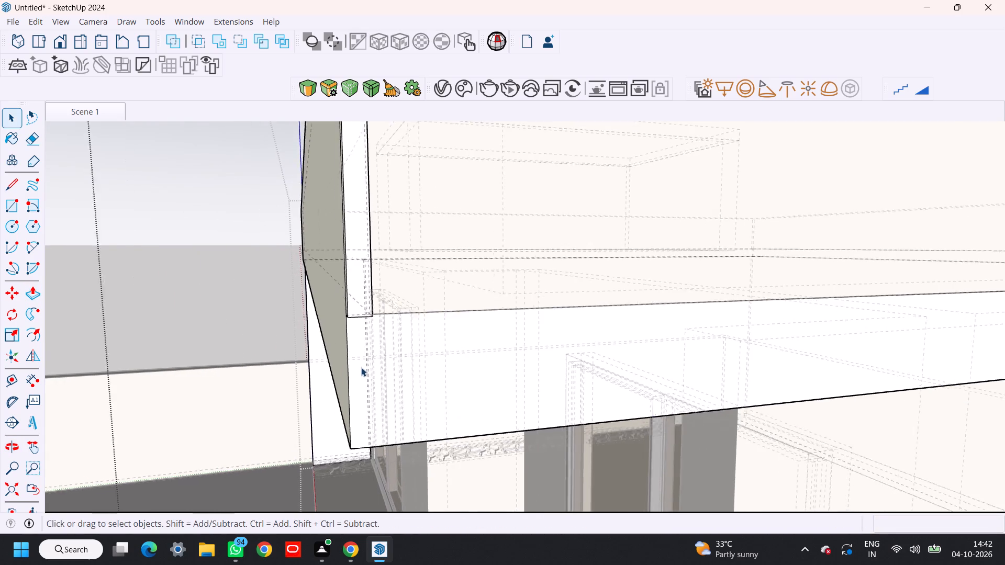
scroll(361, 367, up, 2)
middle_drag(365, 356, 284, 379)
key(k)
key(l)
key(semicolon)
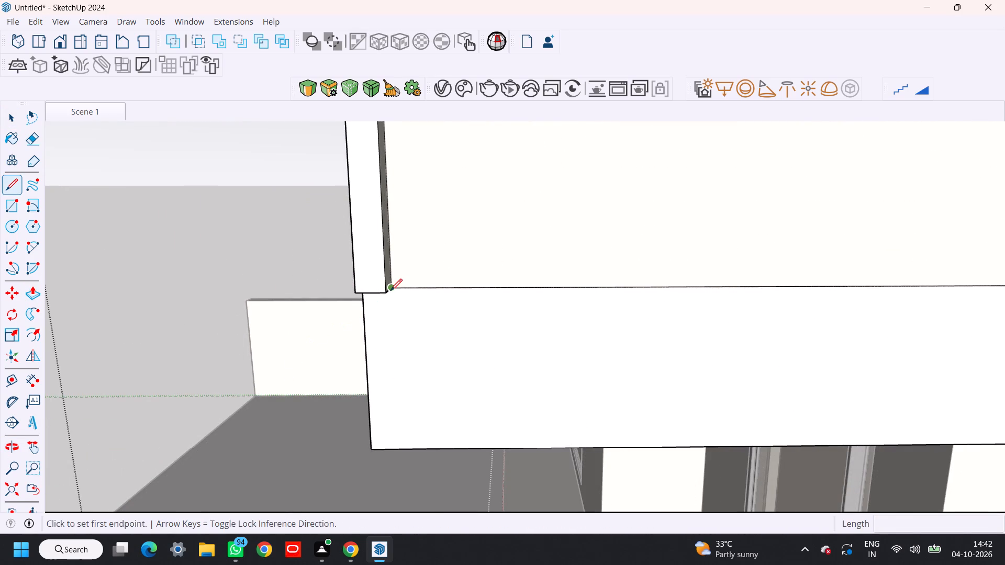
click(390, 290)
click(401, 448)
key(space)
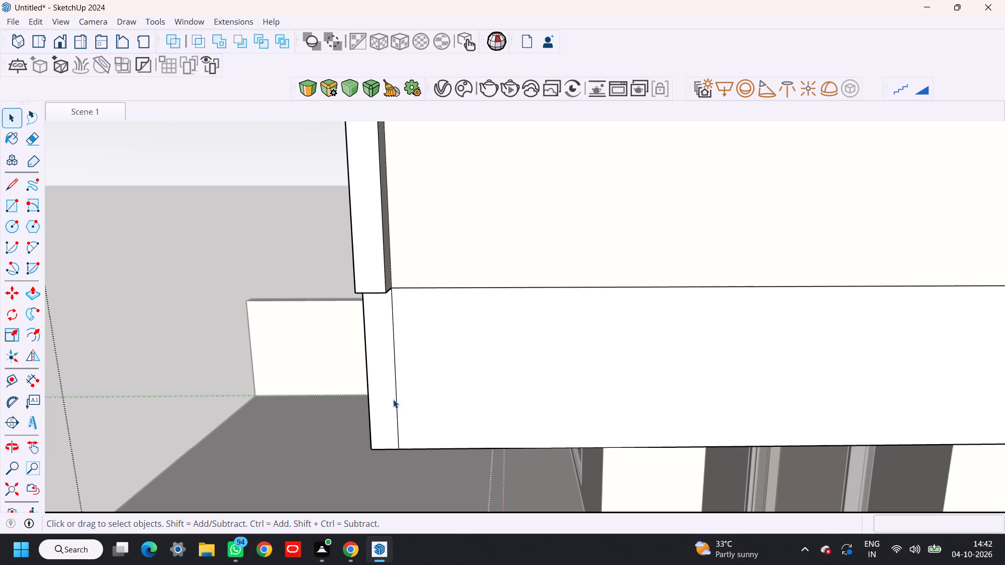
key(p)
double_click(389, 362)
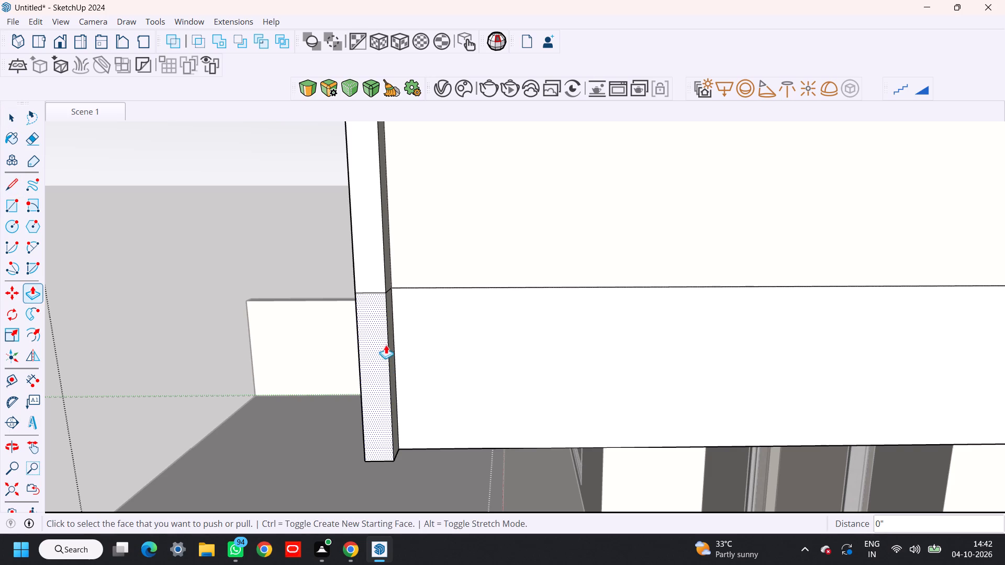
Erase the leftover dividing lines between the front parapet's end face and the slab edge strip at the side wall corner.
key(e)
scroll(387, 334, up, 4)
drag(366, 269, 368, 292)
drag(388, 266, 390, 275)
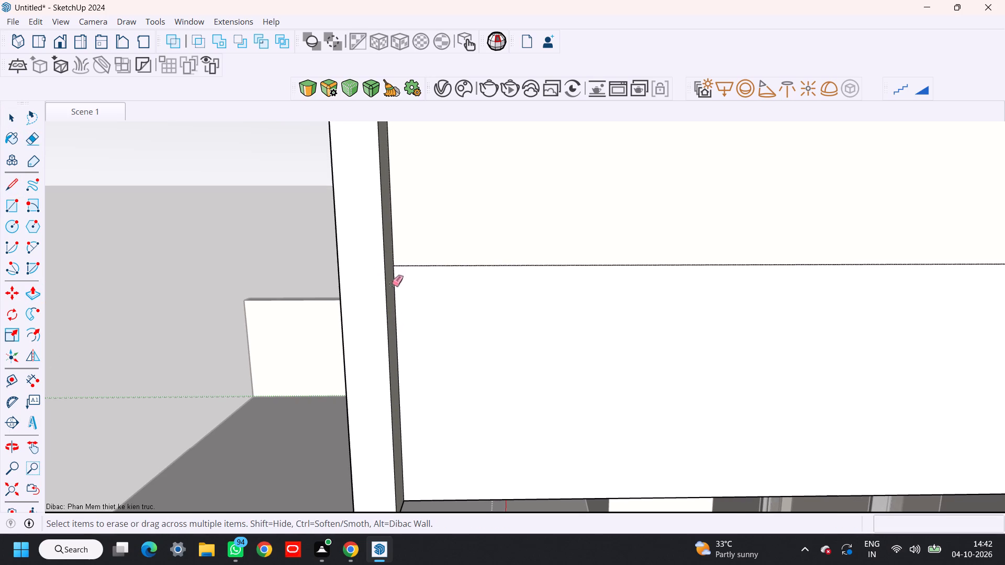
Push/Pull the narrow inner face of the raised corner strip along the whole side wall to its rear corner.
key(space)
key(p)
click(392, 305)
scroll(438, 321, down, 20)
scroll(438, 321, down, 5)
shift+middle_drag(575, 330, 1, 338)
shift+middle_drag(711, 308, 436, 321)
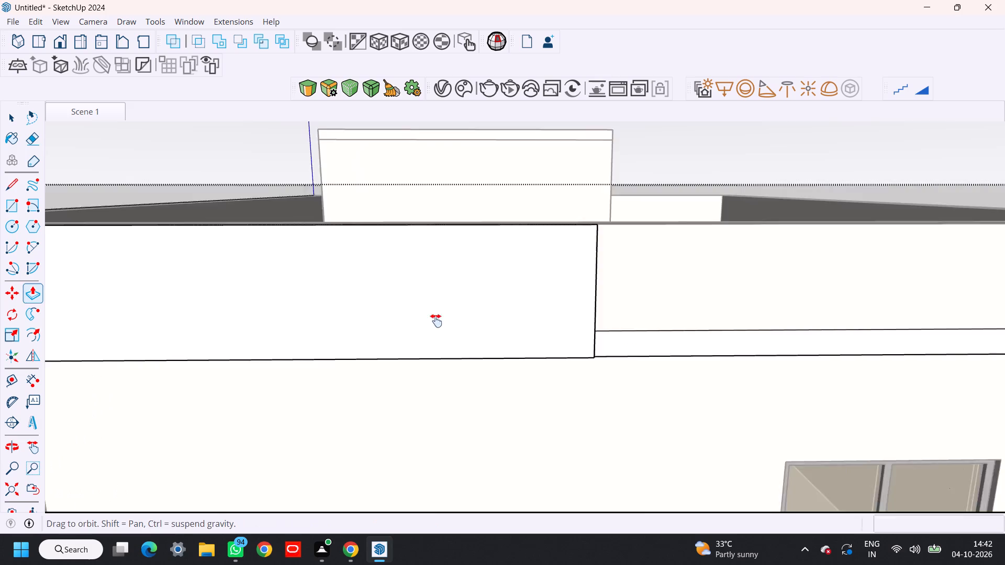
shift+middle_drag(436, 321, 84, 322)
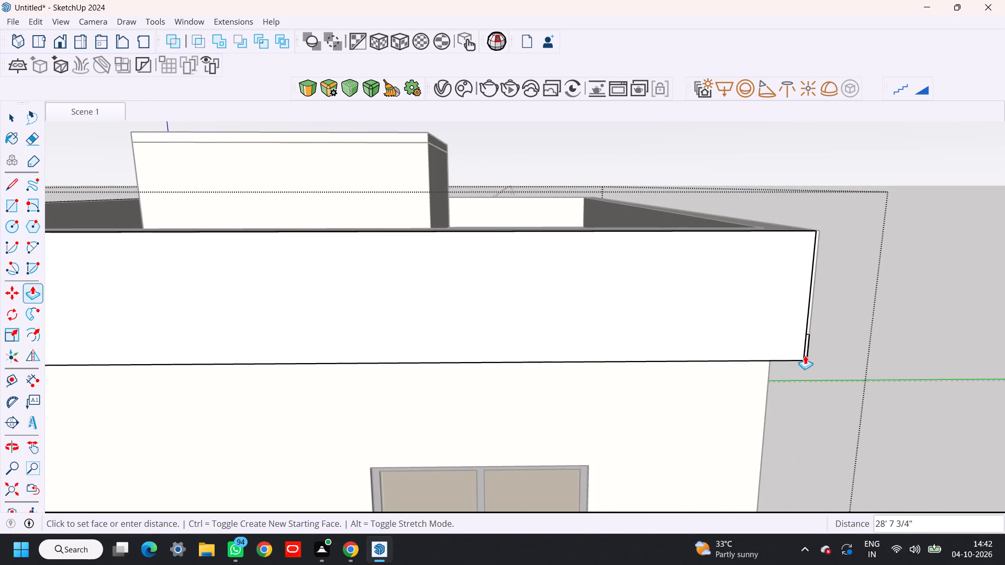
middle_drag(811, 361, 576, 356)
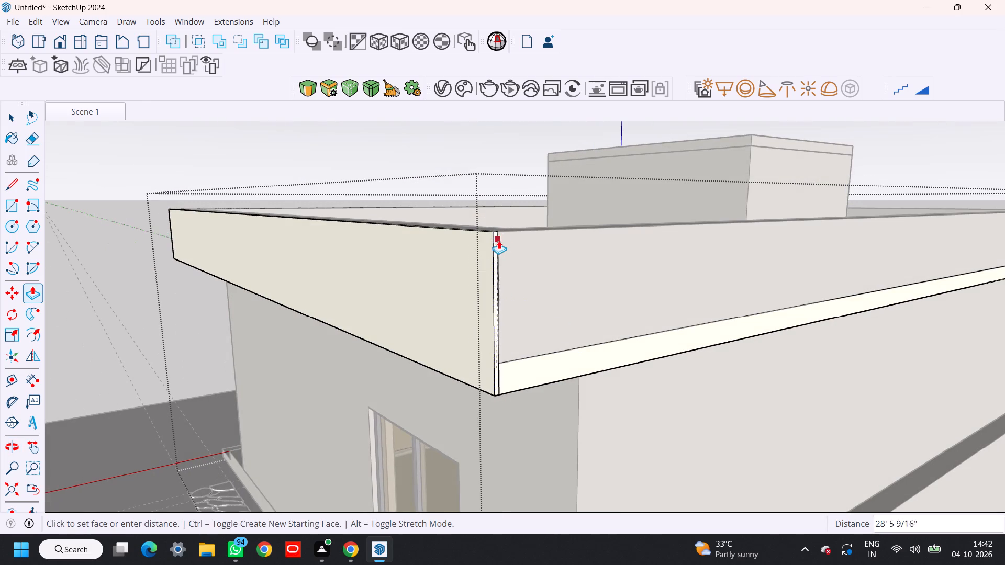
click(501, 236)
key(space)
click(236, 146)
Erase the leftover vertical line and short horizontal line on the front fascia at the side wall corner.
middle_drag(283, 285, 774, 290)
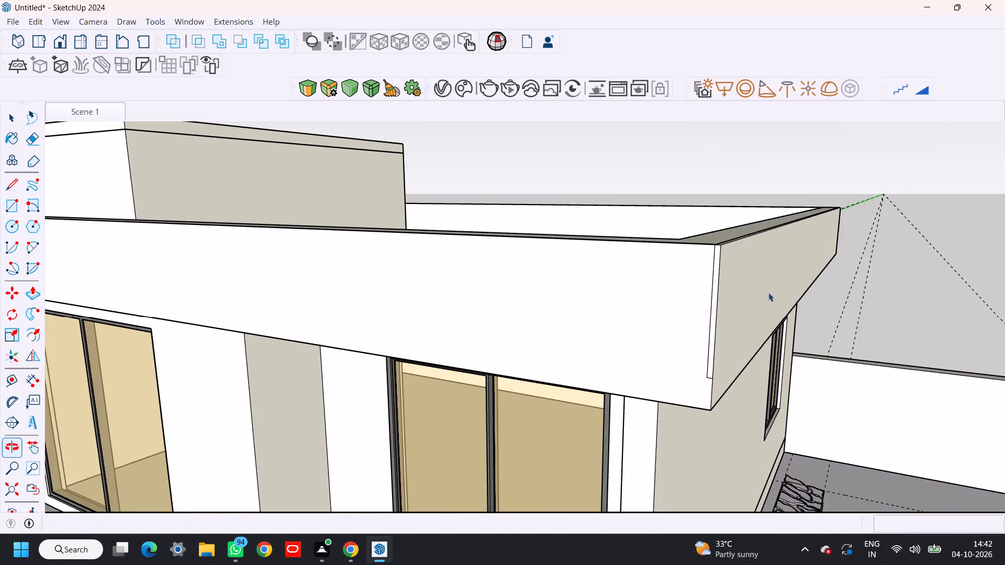
scroll(758, 301, down, 4)
scroll(737, 344, up, 8)
key(e)
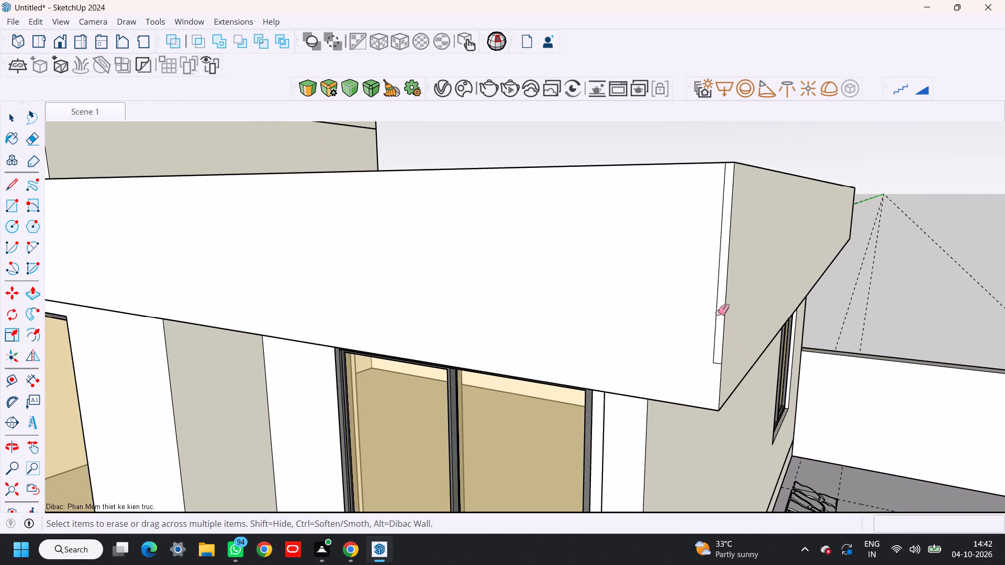
drag(718, 312, 712, 322)
key(ctrl+z)
key(space)
double_click(690, 310)
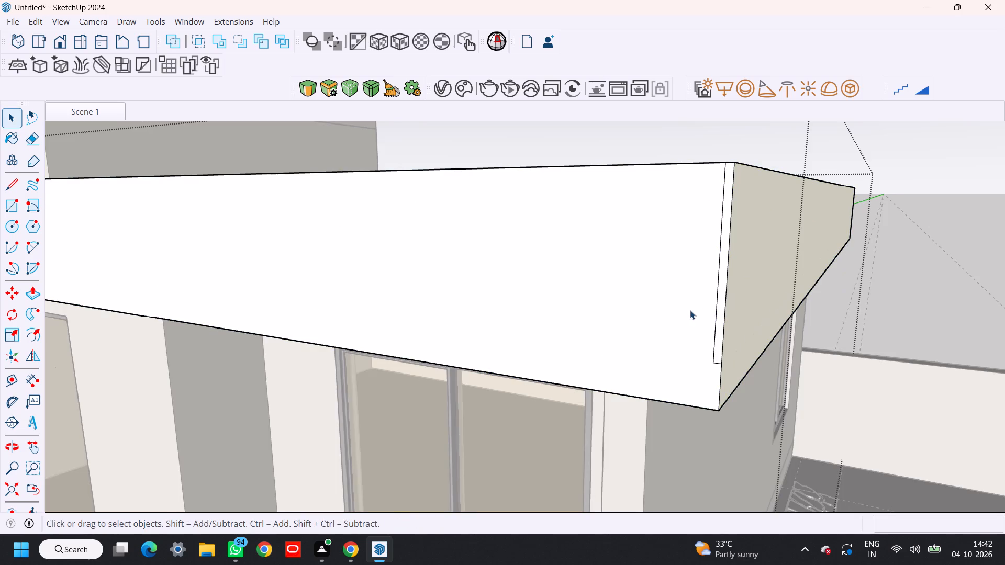
key(e)
scroll(704, 316, up, 5)
drag(728, 280, 724, 303)
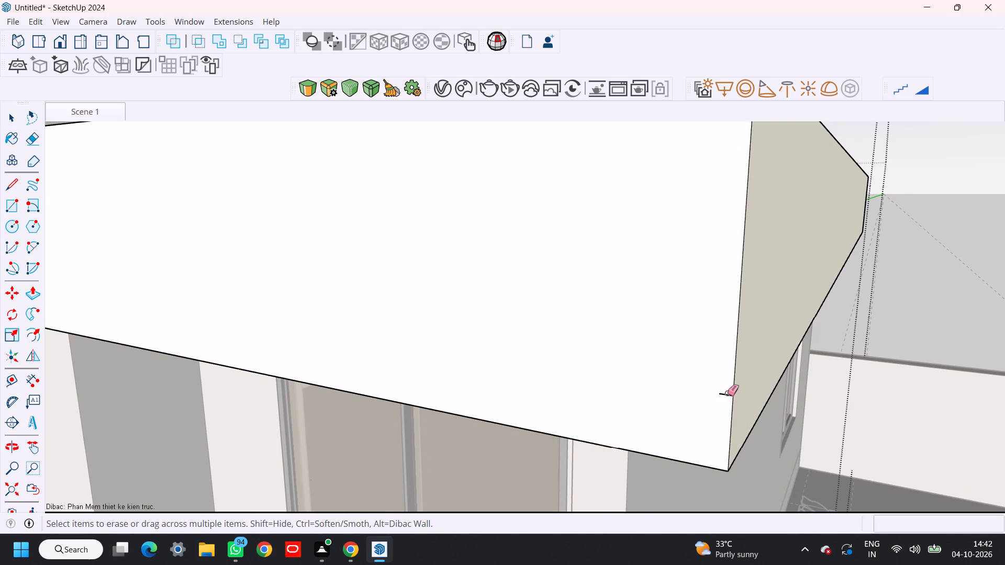
drag(727, 393, 727, 398)
scroll(721, 397, down, 12)
key(space)
scroll(683, 403, down, 6)
click(670, 198)
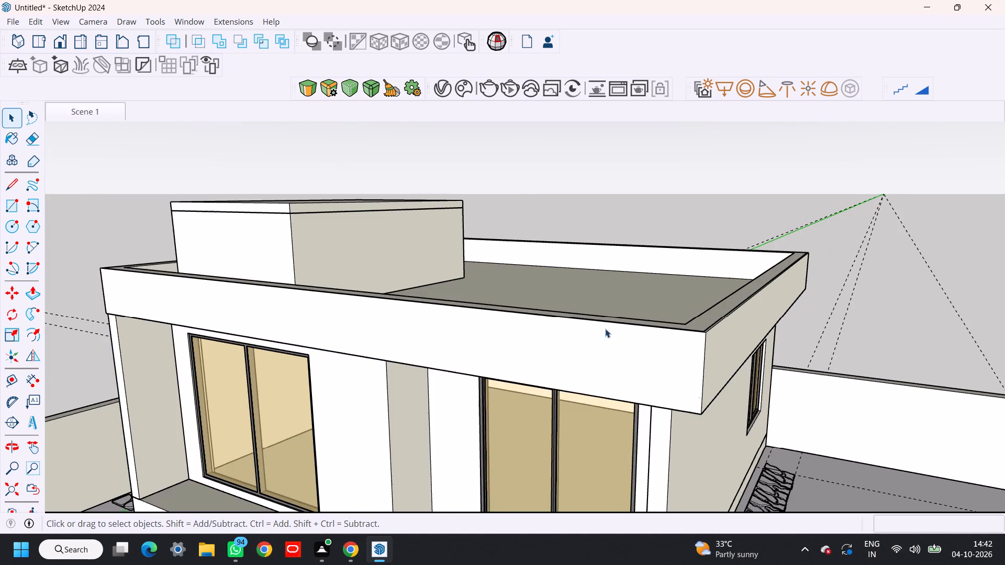
Examine the front elevation, including the fascia, slab underside, window and sliding door.
middle_drag(543, 398, 530, 311)
scroll(512, 355, down, 2)
shift+middle_drag(513, 368, 545, 326)
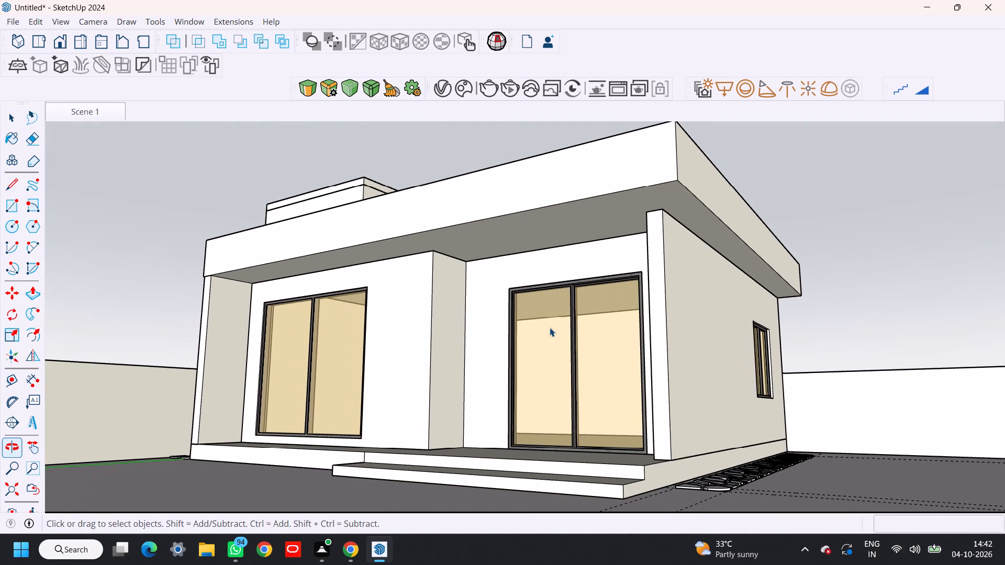
middle_drag(557, 333, 561, 347)
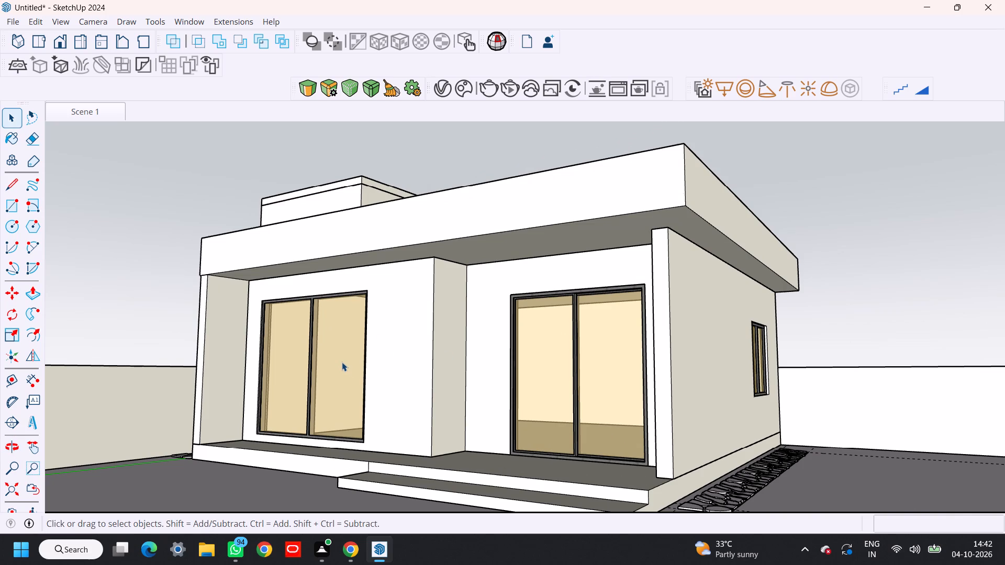
scroll(345, 365, down, 1)
shift+middle_drag(366, 369, 353, 336)
middle_drag(353, 338, 359, 353)
scroll(365, 345, up, 1)
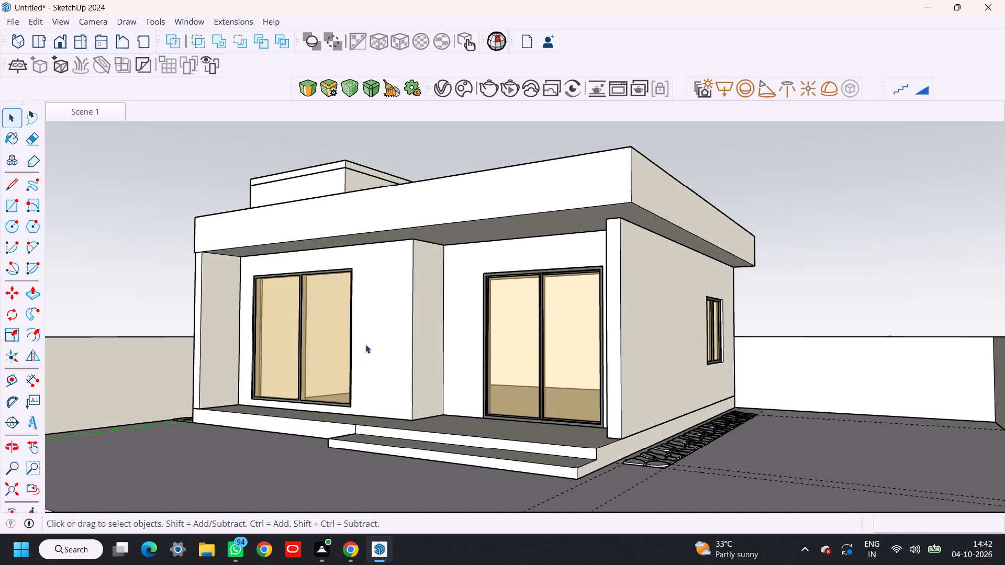
shift+middle_drag(362, 338, 372, 315)
shift+middle_drag(421, 316, 405, 325)
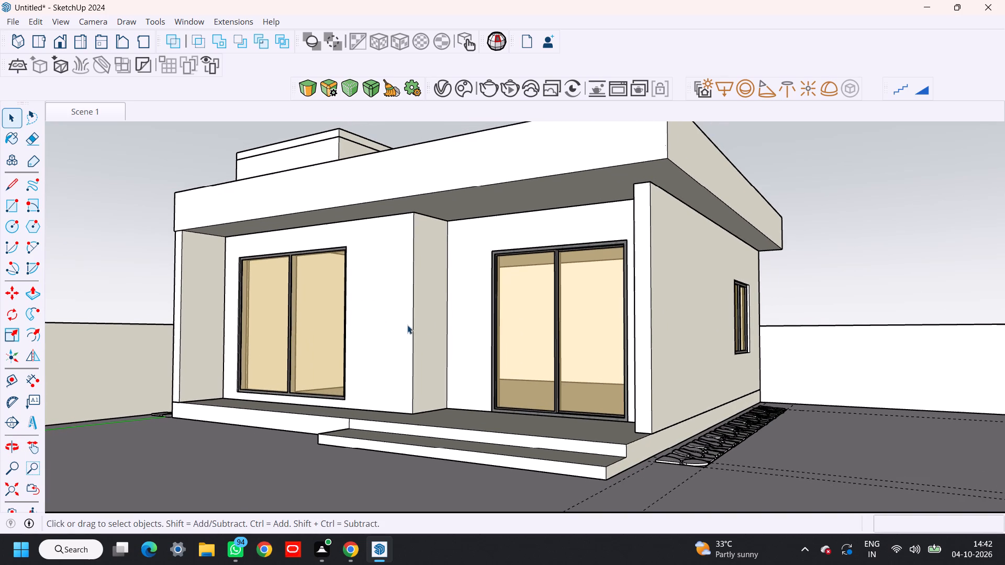
scroll(276, 244, up, 11)
scroll(255, 222, down, 8)
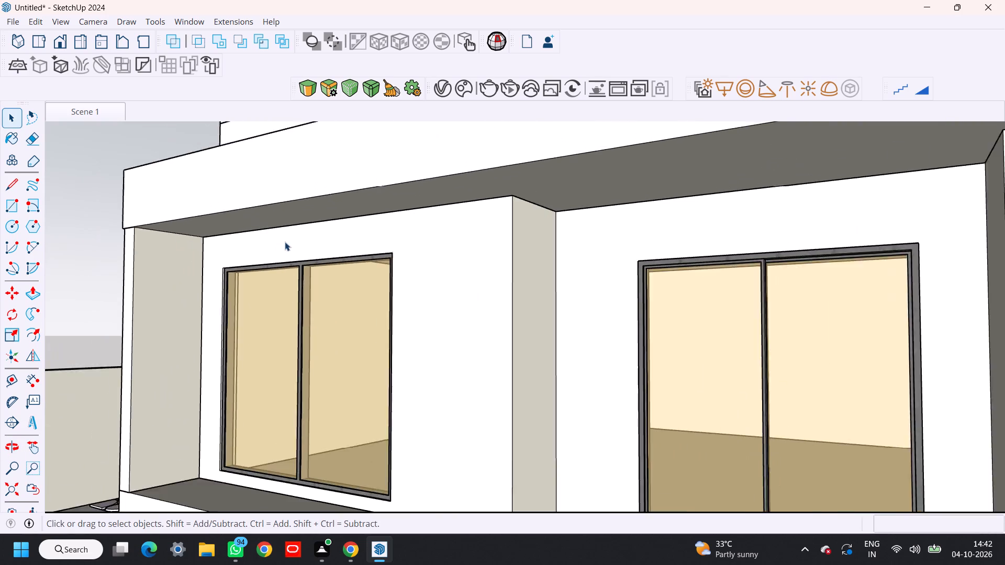
shift+middle_drag(361, 274, 331, 269)
scroll(329, 272, down, 3)
shift+middle_drag(406, 295, 362, 296)
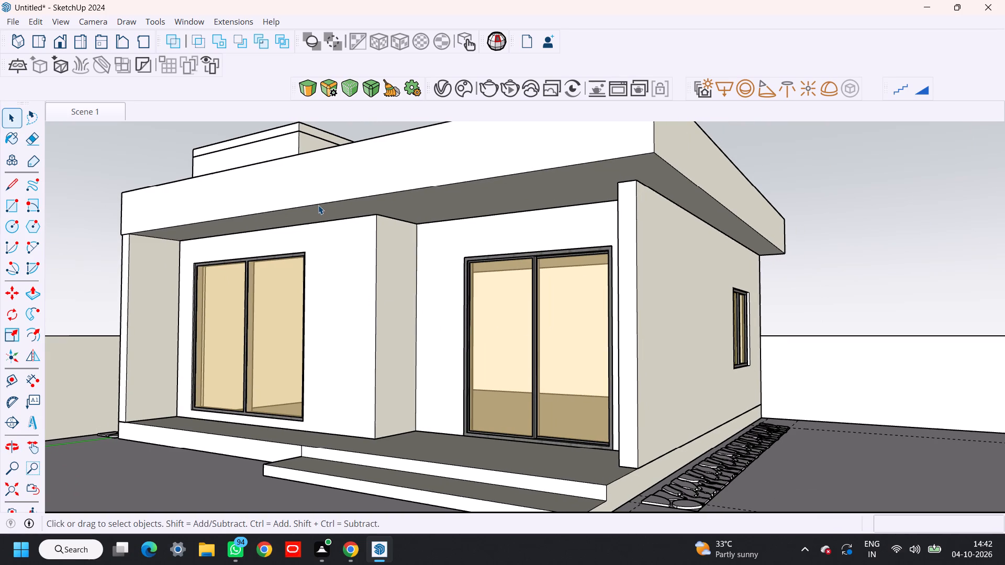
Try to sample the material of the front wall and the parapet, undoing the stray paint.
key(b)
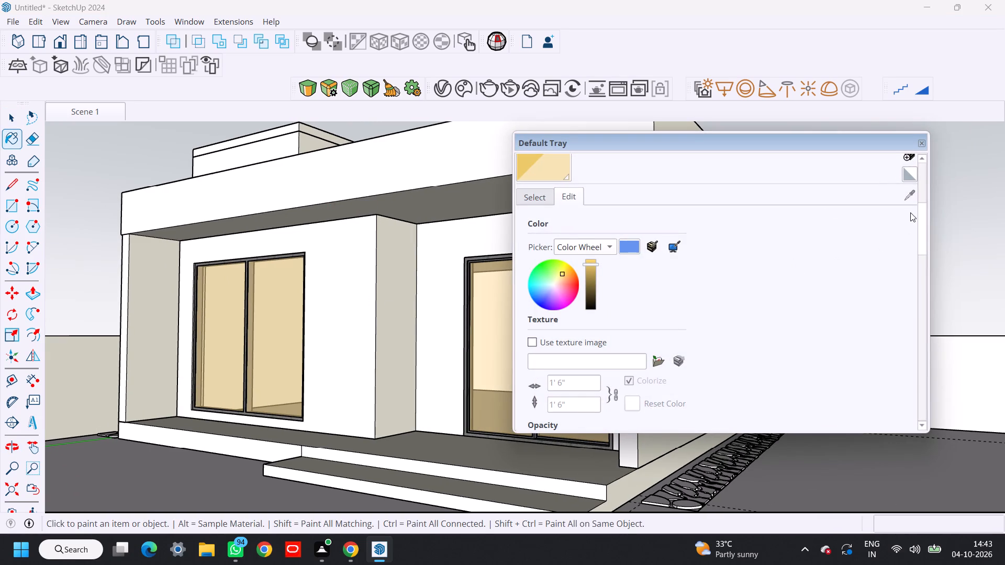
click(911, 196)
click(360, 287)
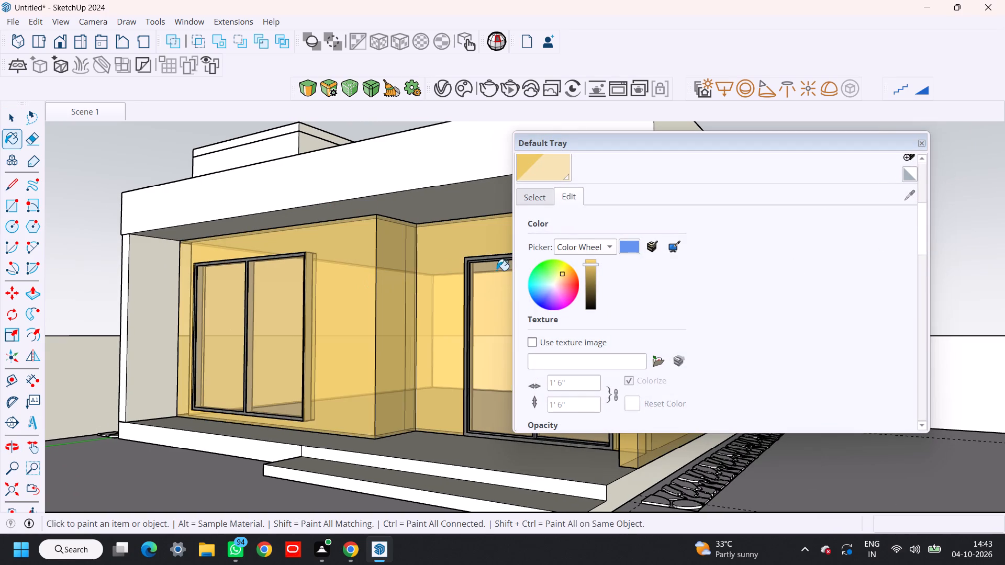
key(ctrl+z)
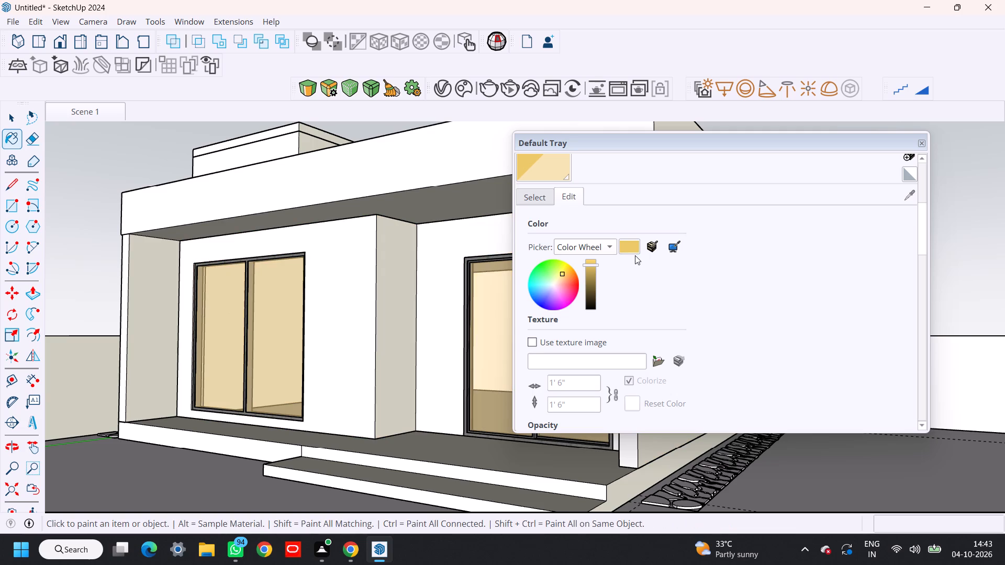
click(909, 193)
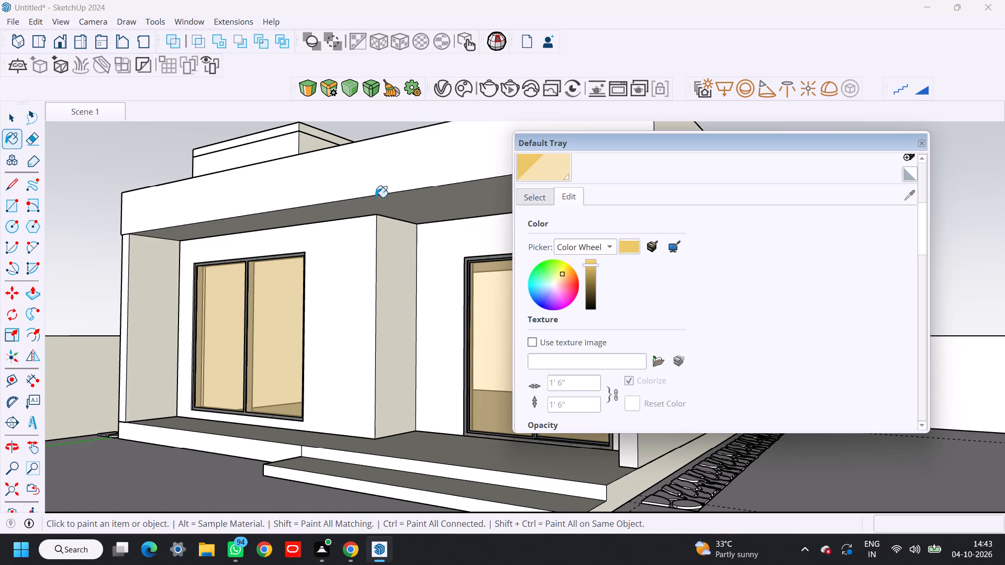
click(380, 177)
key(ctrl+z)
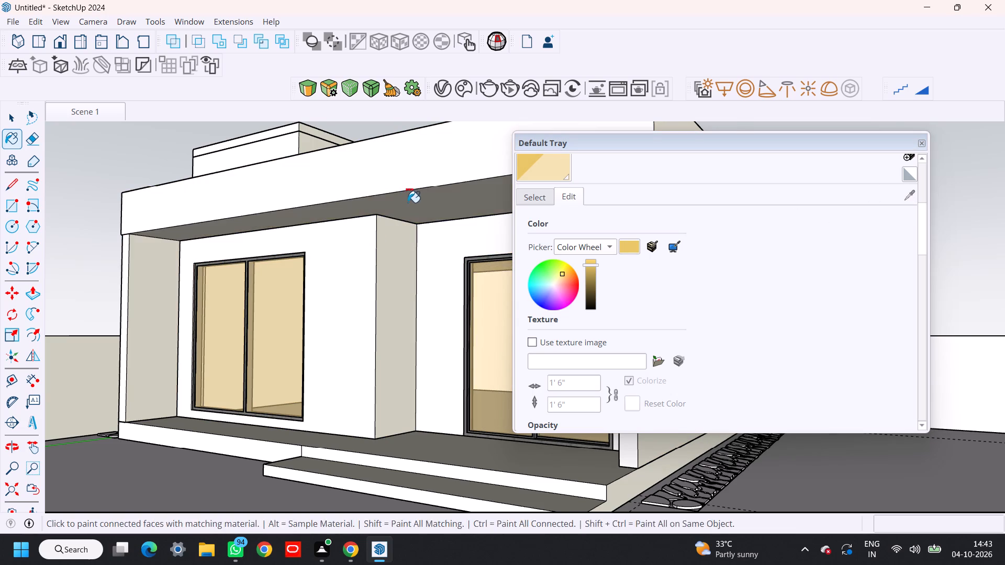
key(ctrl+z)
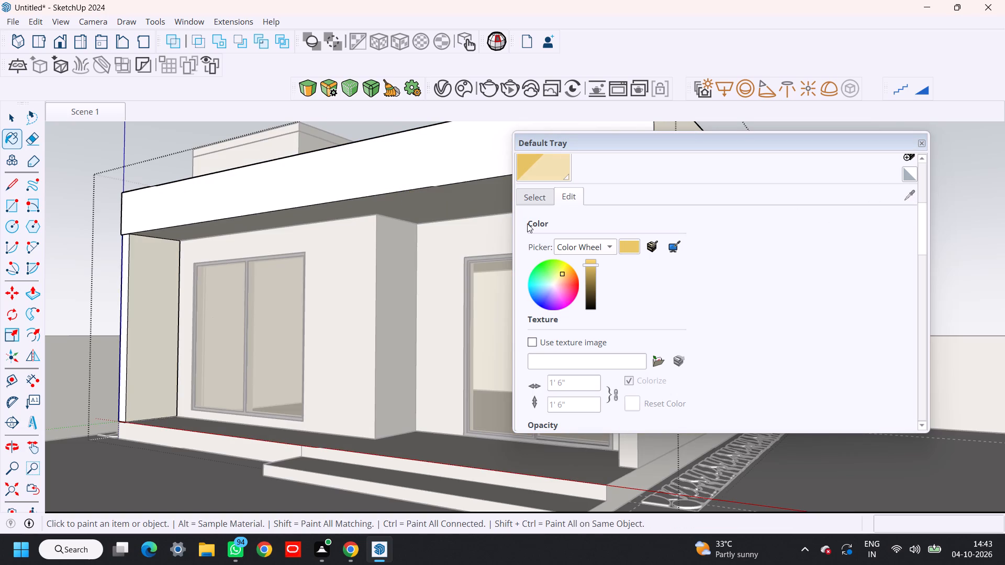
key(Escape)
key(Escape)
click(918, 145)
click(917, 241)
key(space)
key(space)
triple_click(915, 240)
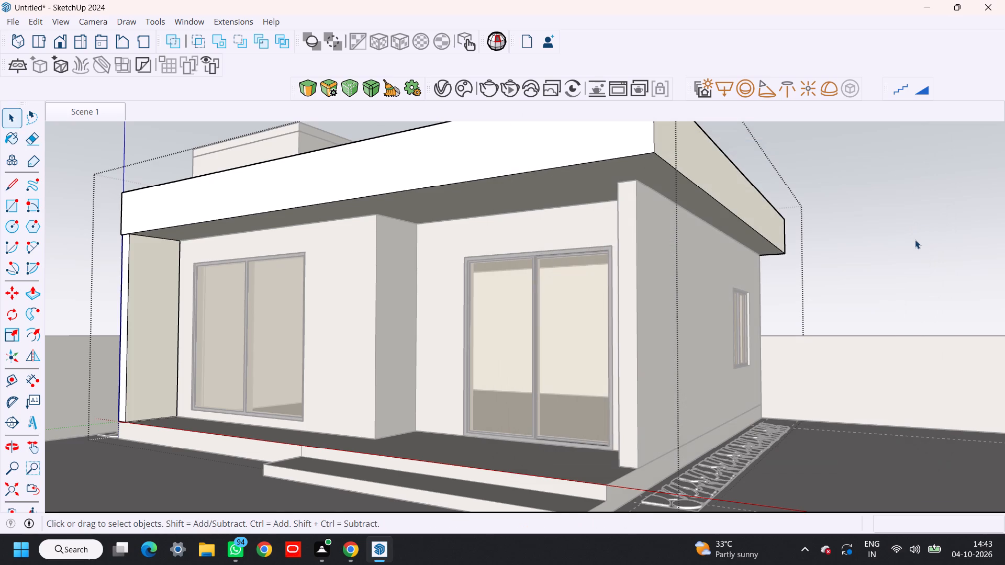
Open the wall group, select the front wall face beside the window and sample its cream material.
shift+middle_drag(470, 299, 489, 314)
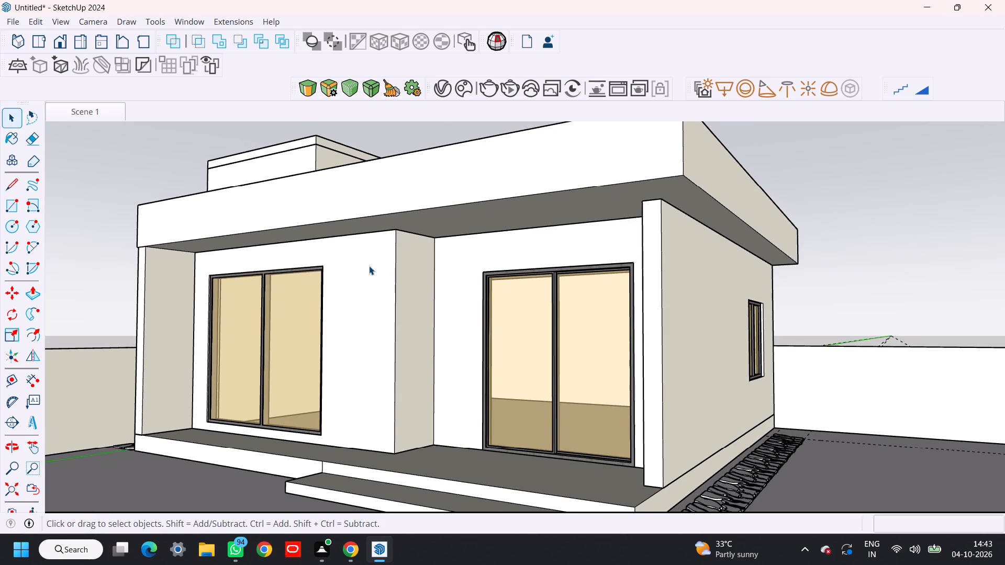
triple_click(369, 266)
click(369, 266)
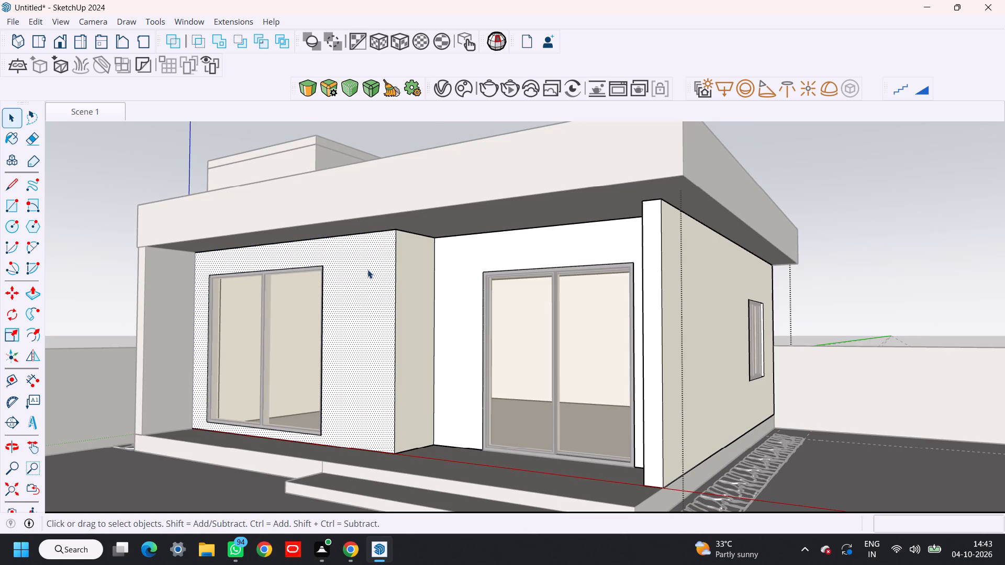
key(b)
click(536, 196)
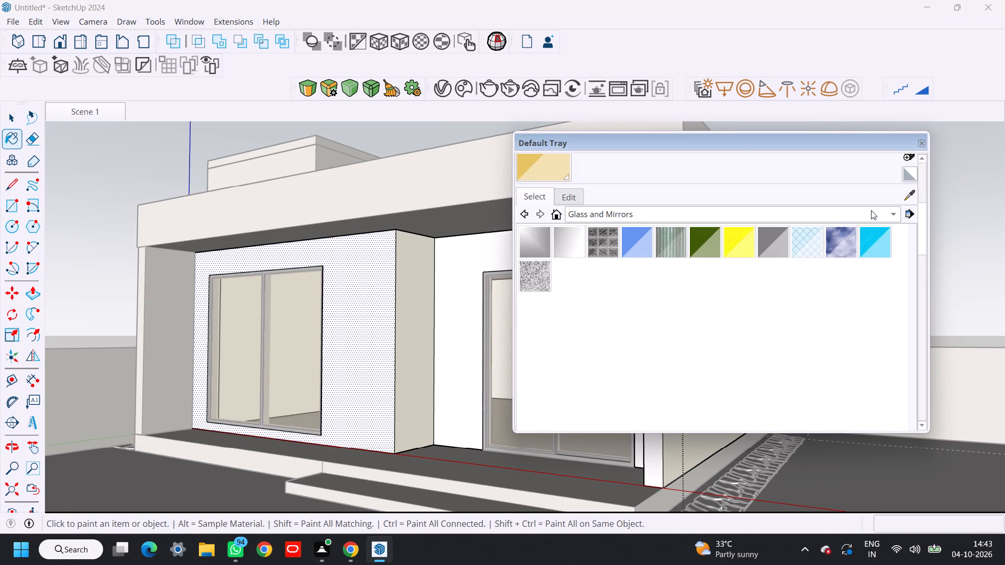
click(912, 195)
click(367, 279)
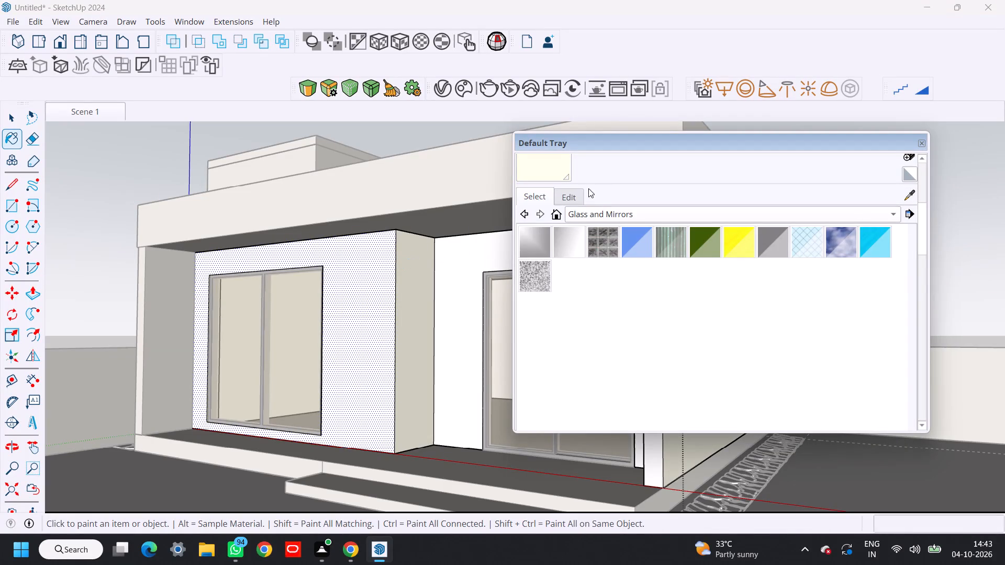
key(Escape)
Switch the sampled wall material's colour picker to RGB and set its red value to 249.
click(573, 188)
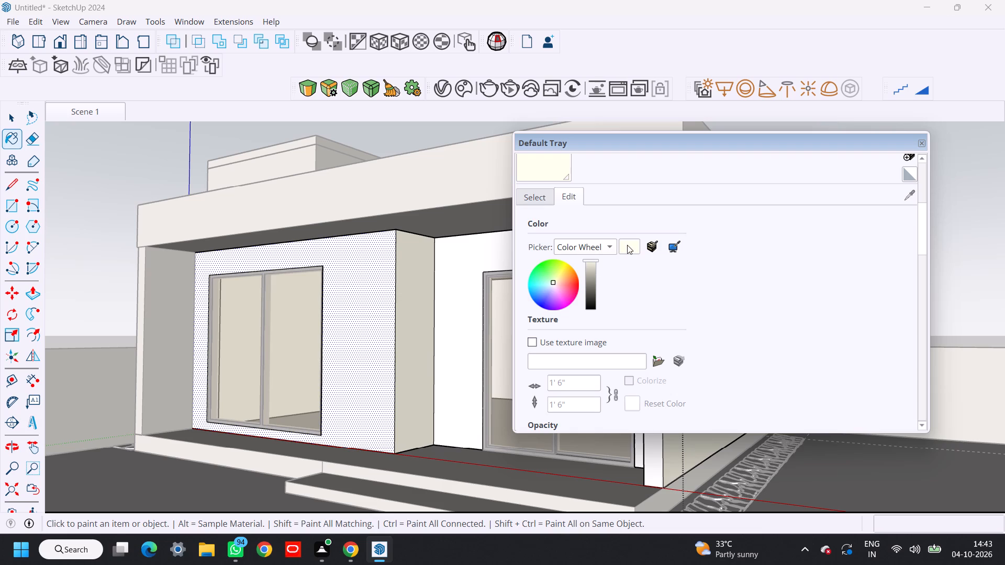
click(596, 252)
click(590, 293)
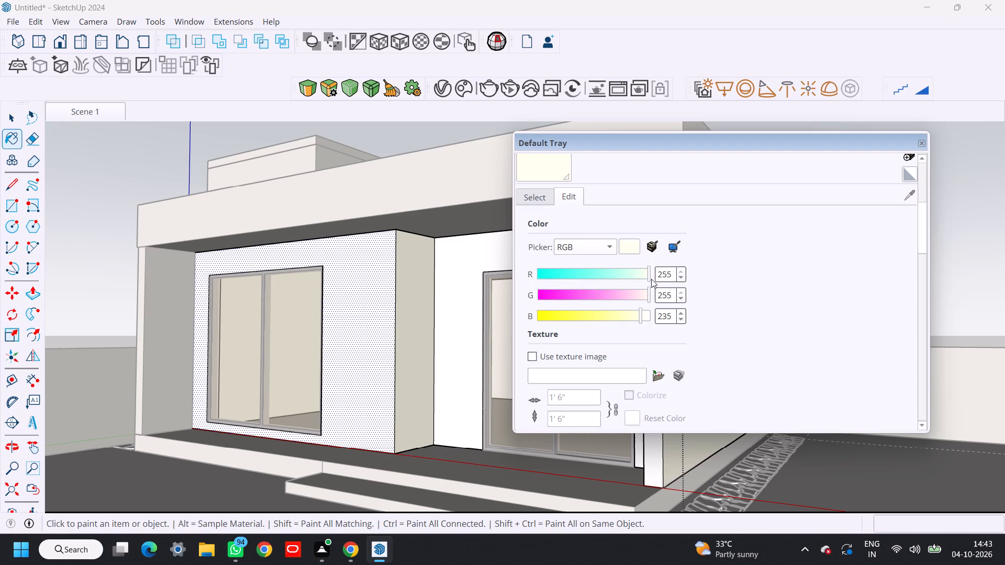
click(646, 275)
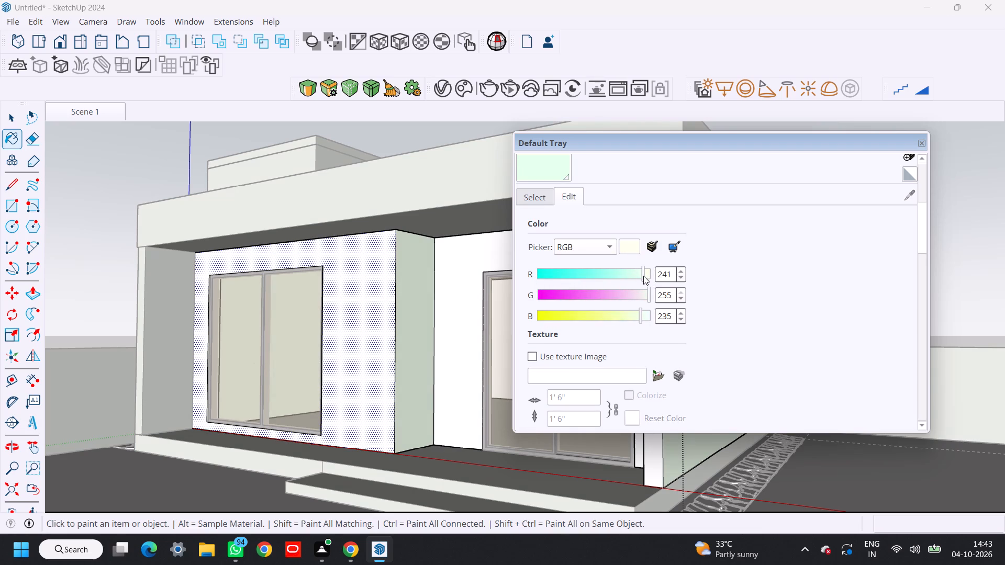
click(924, 145)
key(space)
double_click(901, 230)
scroll(842, 279, down, 2)
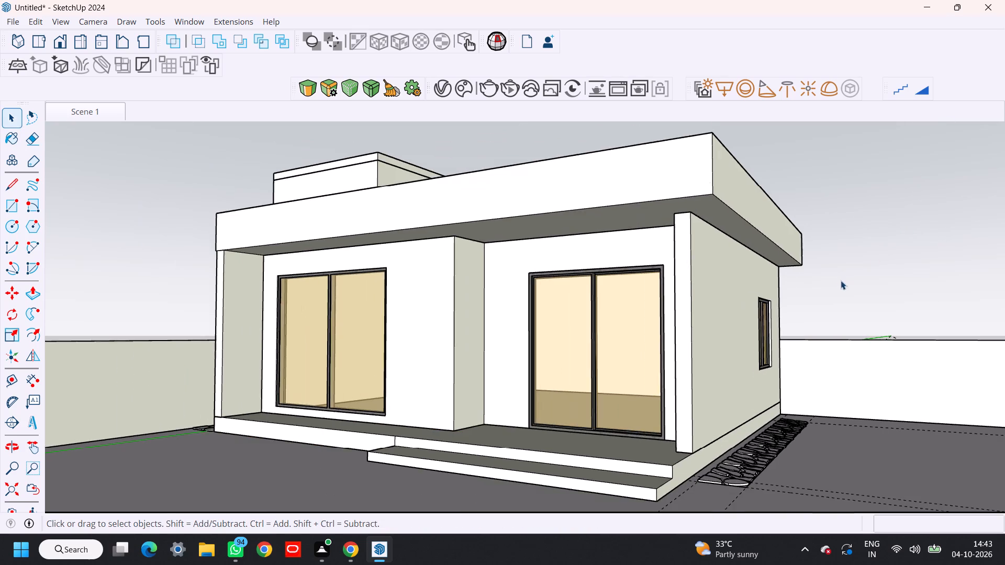
Set the wall material's colour to RGB 235, 244, 252 and return to the selection tool.
scroll(834, 285, down, 1)
shift+middle_drag(829, 292, 761, 290)
middle_drag(765, 299, 747, 297)
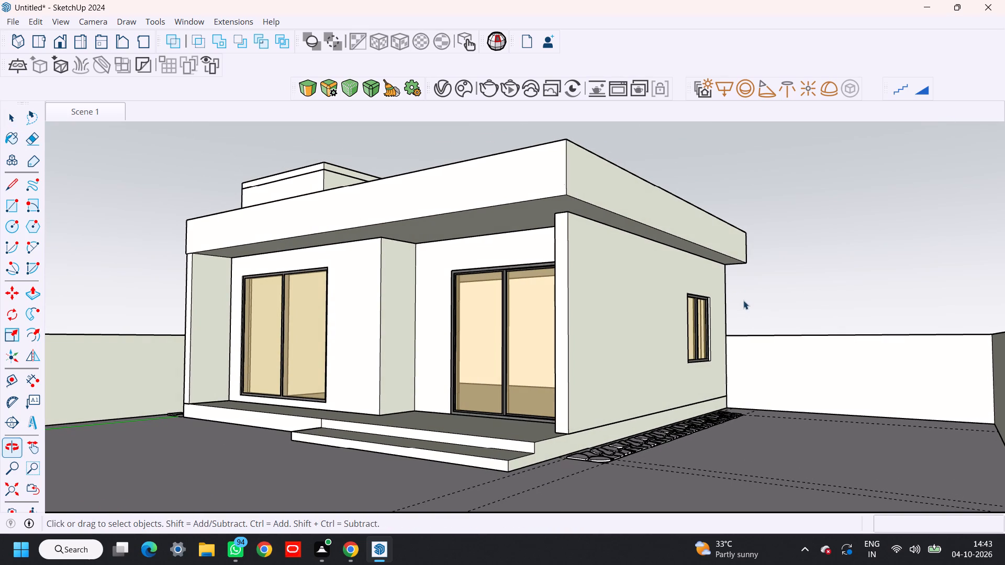
key(b)
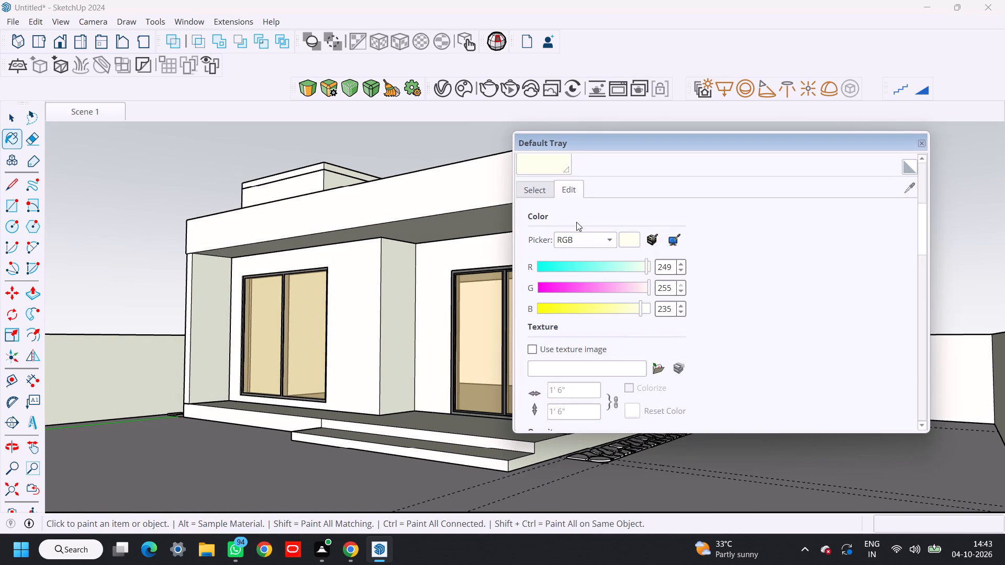
click(642, 269)
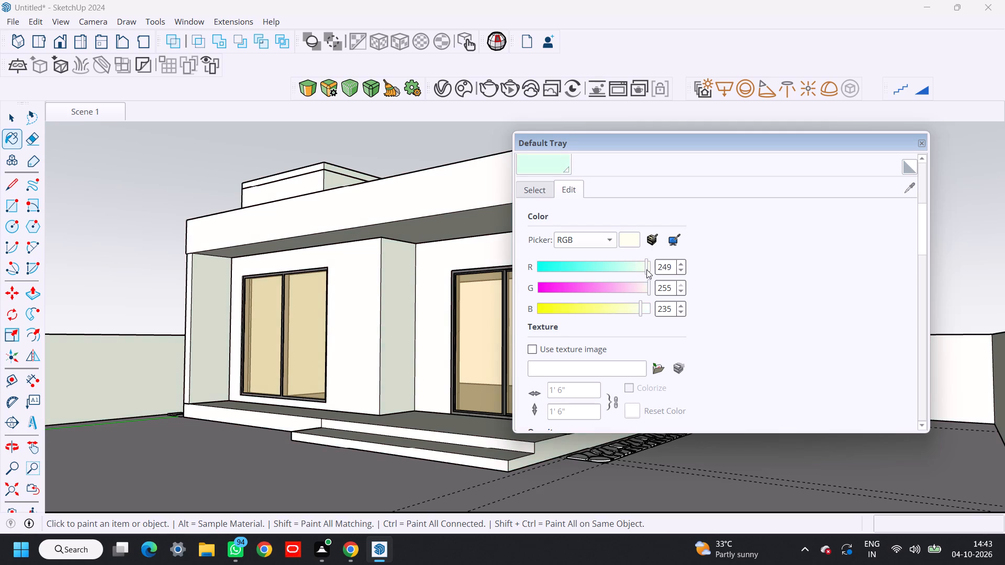
drag(641, 311, 649, 311)
click(646, 286)
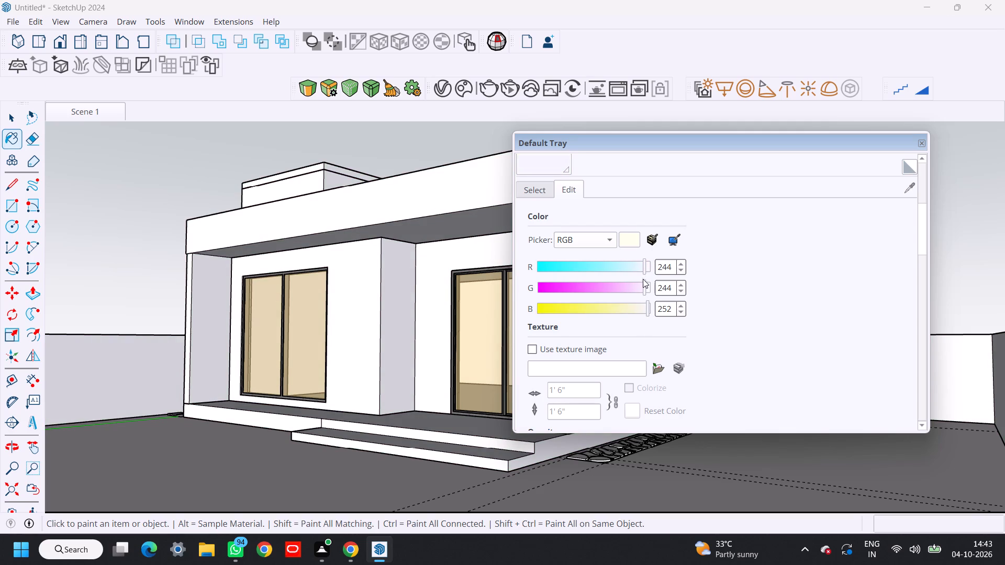
drag(646, 266, 640, 266)
click(924, 143)
key(space)
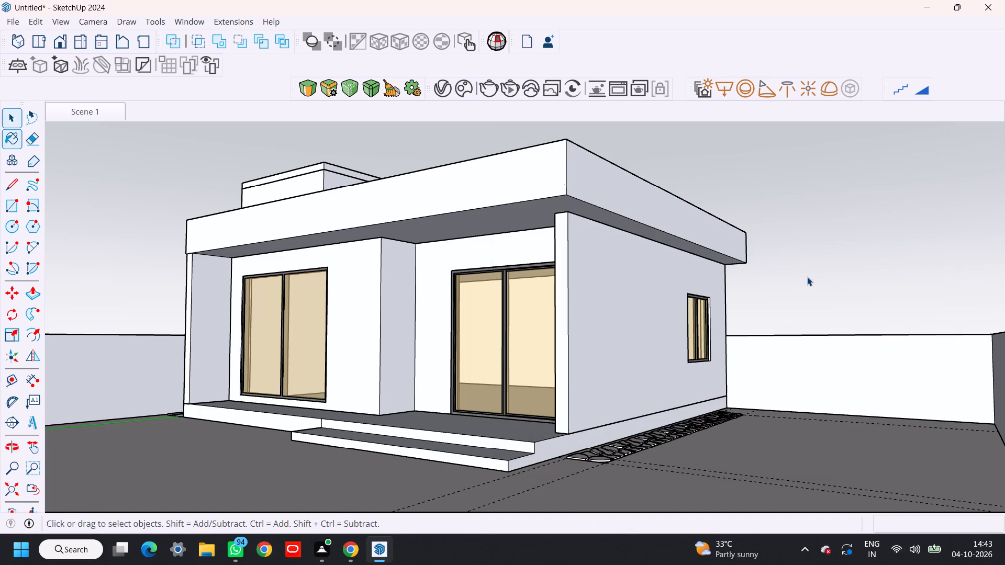
Place a guide on the slab underside 1' 6" out from the front wall above the window.
shift+middle_drag(773, 314, 826, 317)
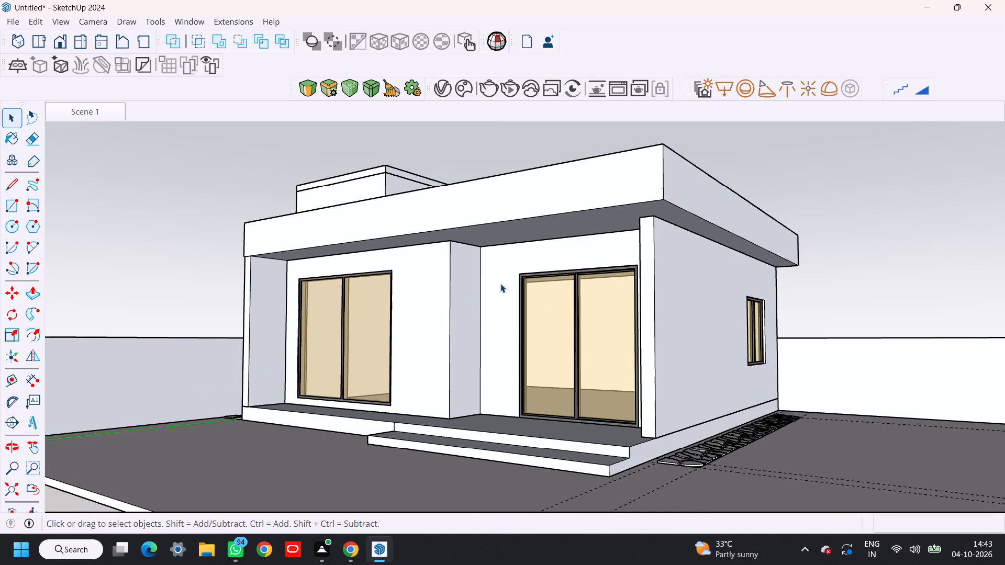
scroll(339, 253, up, 8)
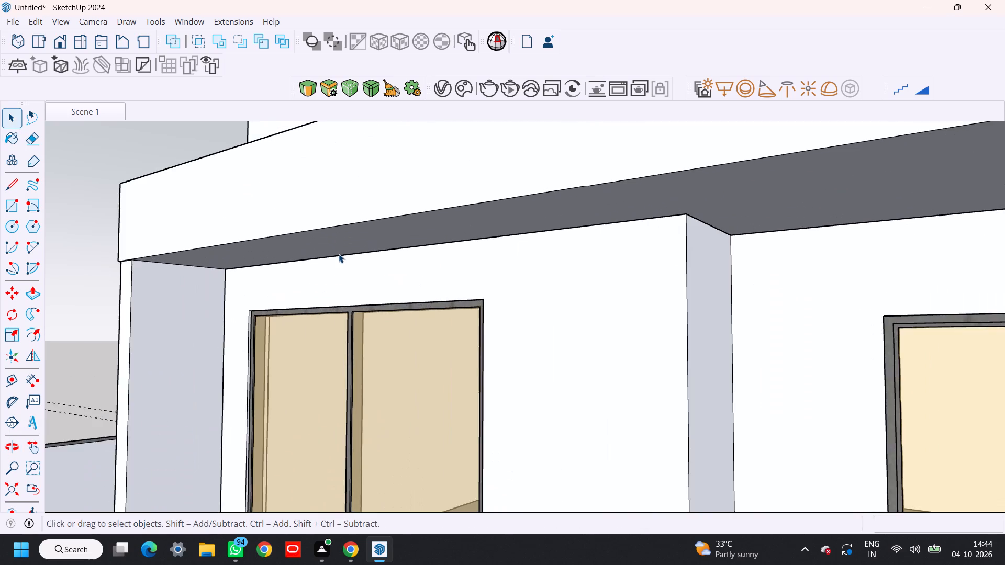
scroll(339, 254, up, 1)
middle_drag(341, 258, 292, 201)
key(t)
scroll(312, 226, up, 4)
click(421, 222)
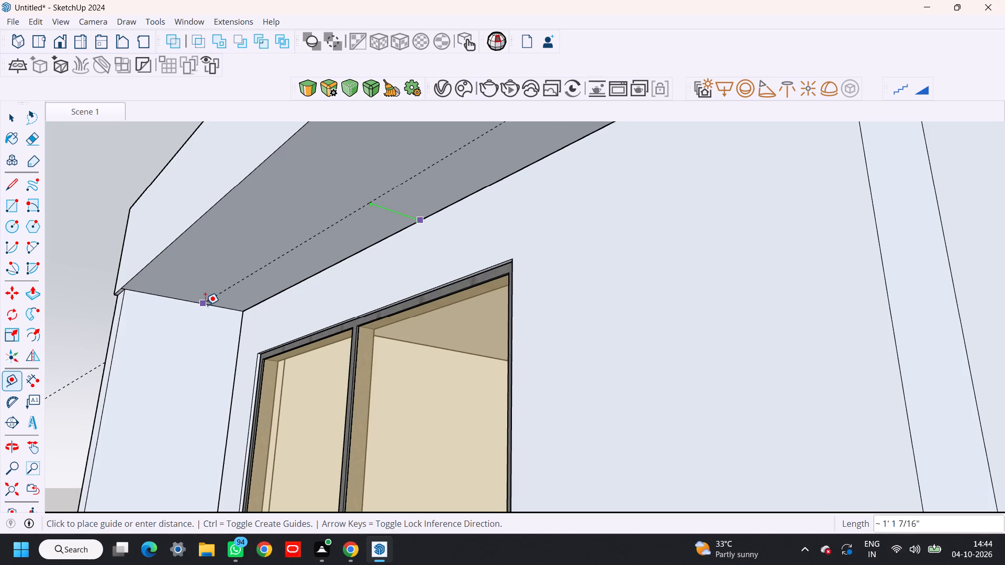
click(187, 300)
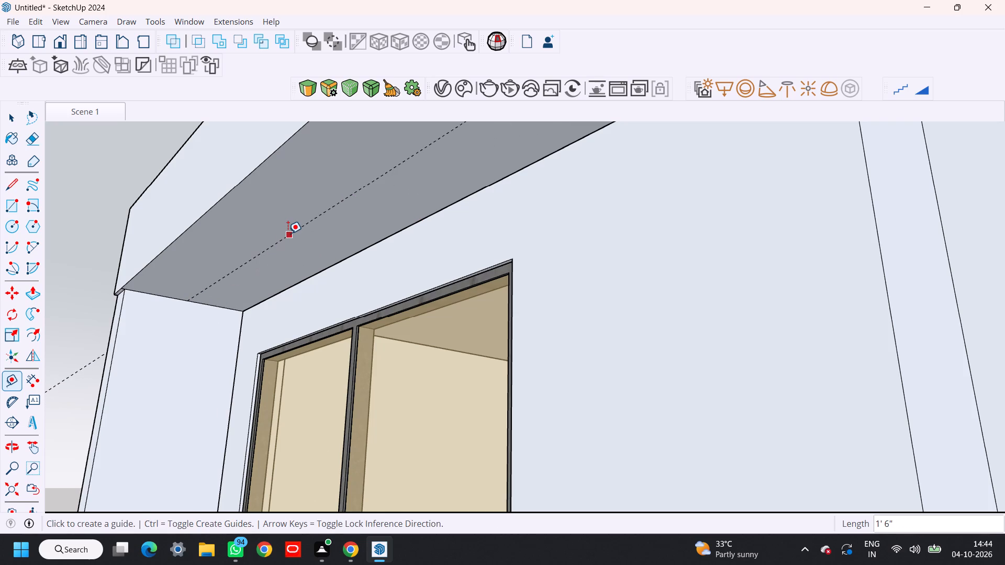
Place a crossing guide on the slab underside 6' from the side wall next to the window.
click(218, 307)
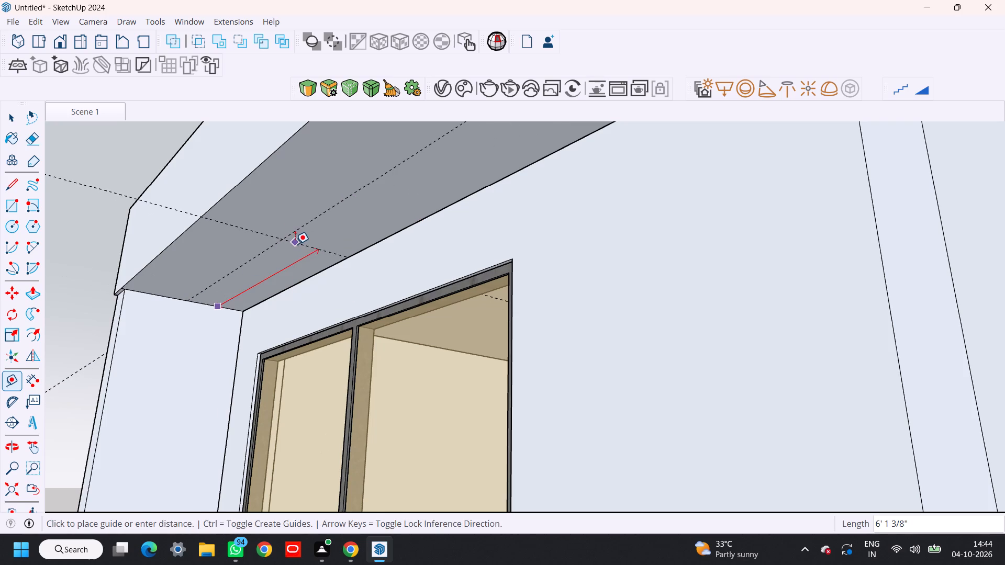
key(Left)
key(Right)
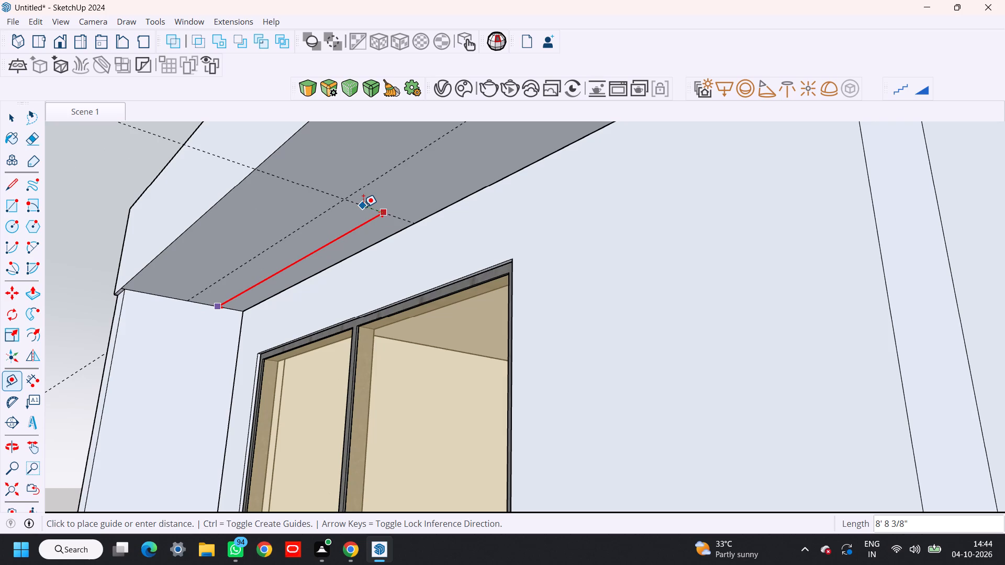
text(5')
key(Return)
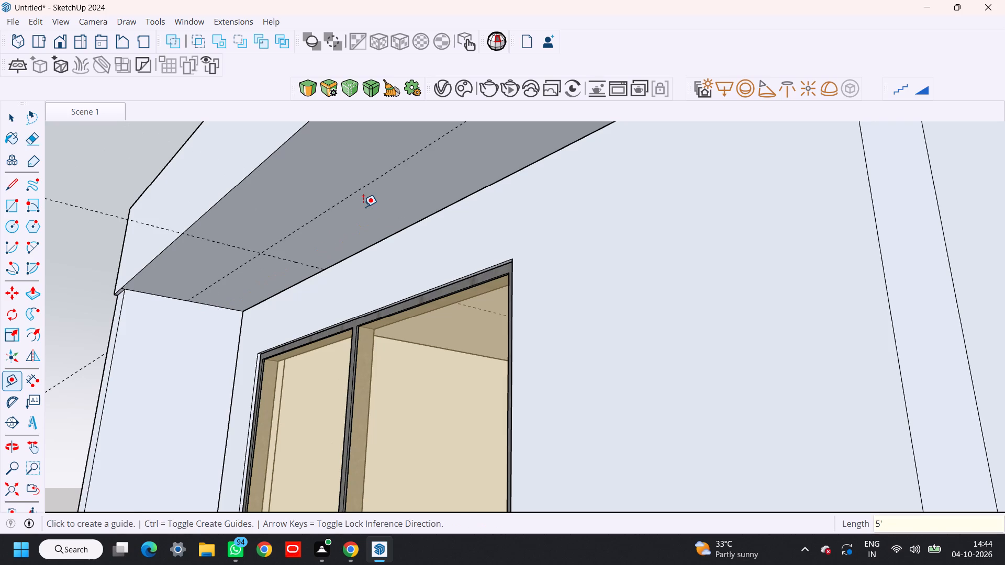
key(6)
key(apostrophe)
key(Return)
Draw a circle of 3" radius on the slab underside at the crossing of the guides above the window.
middle_drag(399, 341, 423, 329)
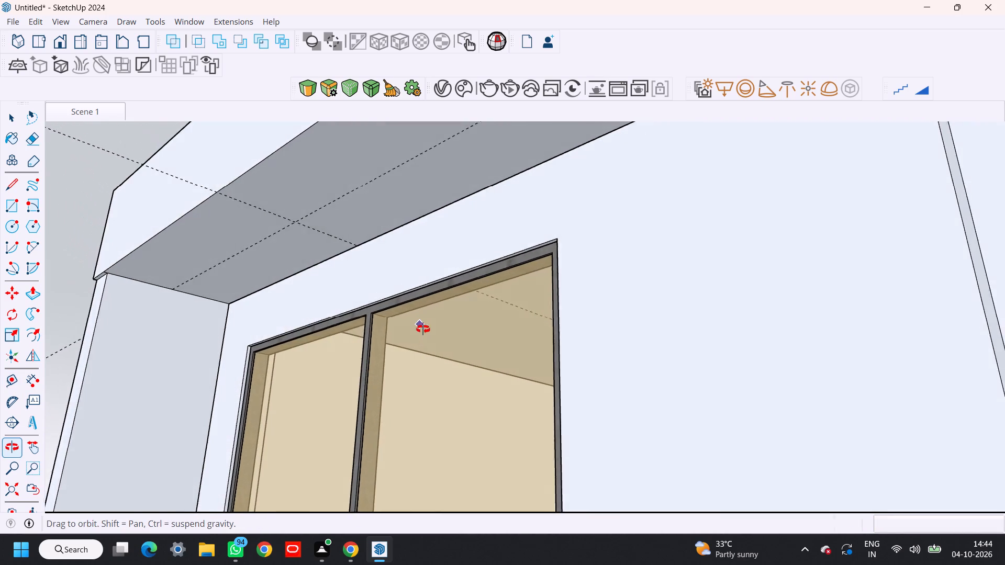
middle_drag(423, 329, 422, 329)
key(c)
scroll(343, 242, up, 4)
click(274, 217)
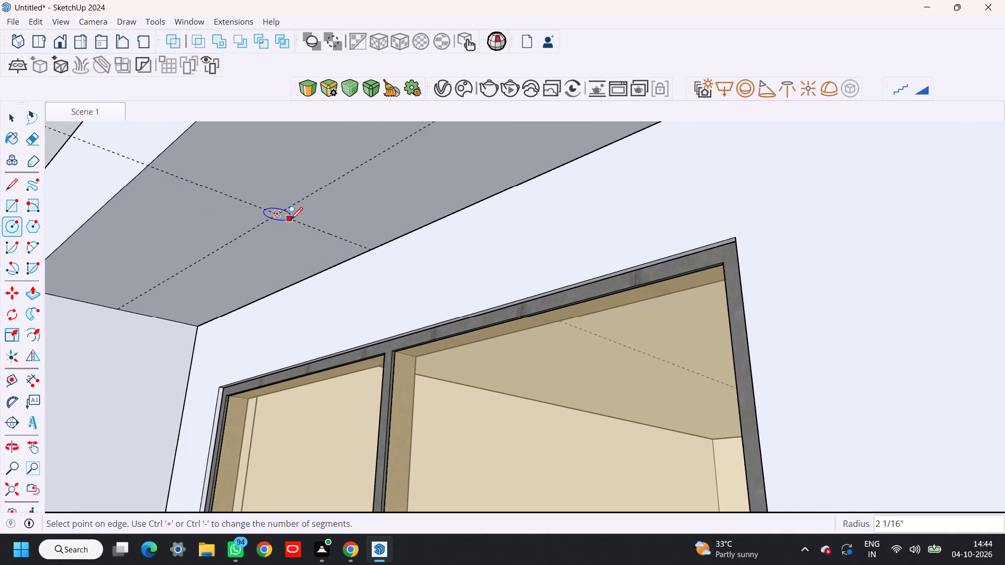
text(2")
key(shift+Return)
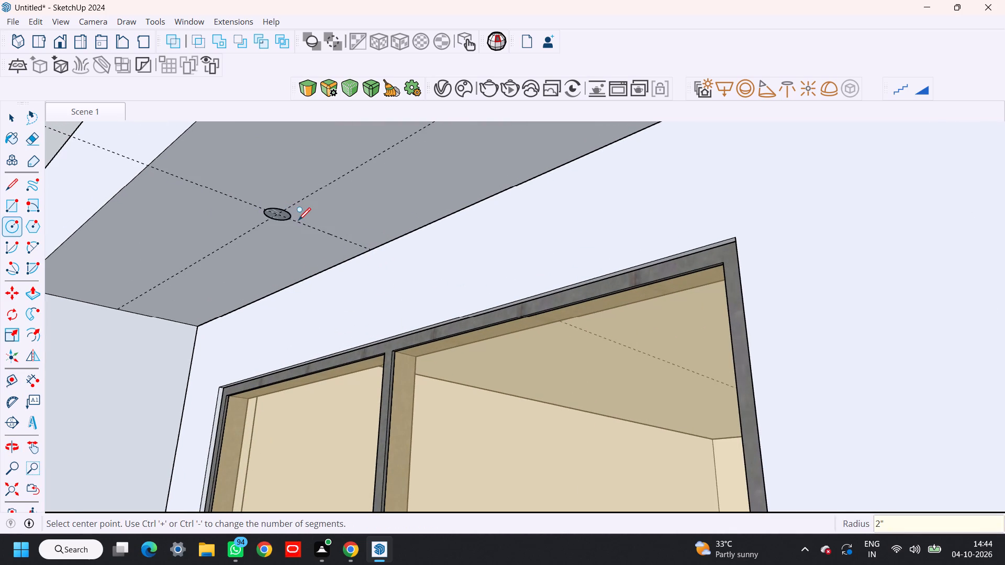
text(3")
key(Return)
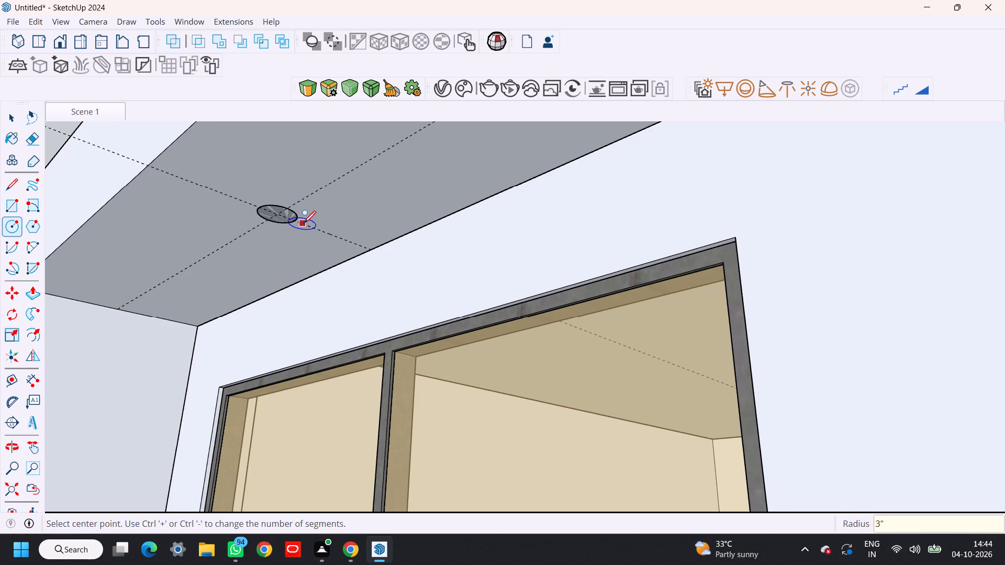
Push/Pull the circle above the window slightly to give the light disc a thin depth.
key(space)
scroll(292, 219, up, 15)
key(p)
click(280, 208)
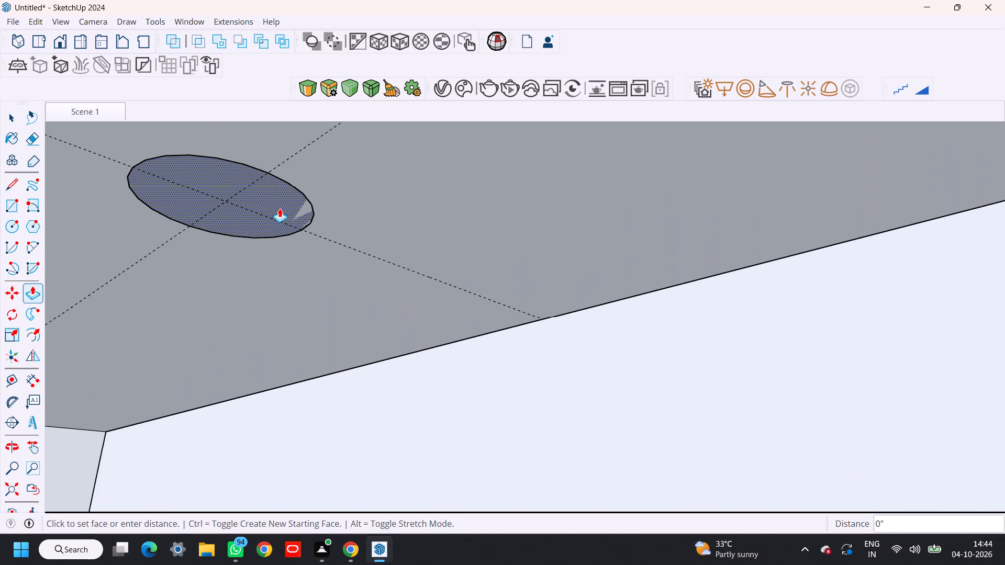
click(280, 211)
scroll(280, 211, down, 14)
key(space)
Select the whole disc above the window and make it a group.
scroll(281, 213, up, 5)
scroll(280, 213, down, 8)
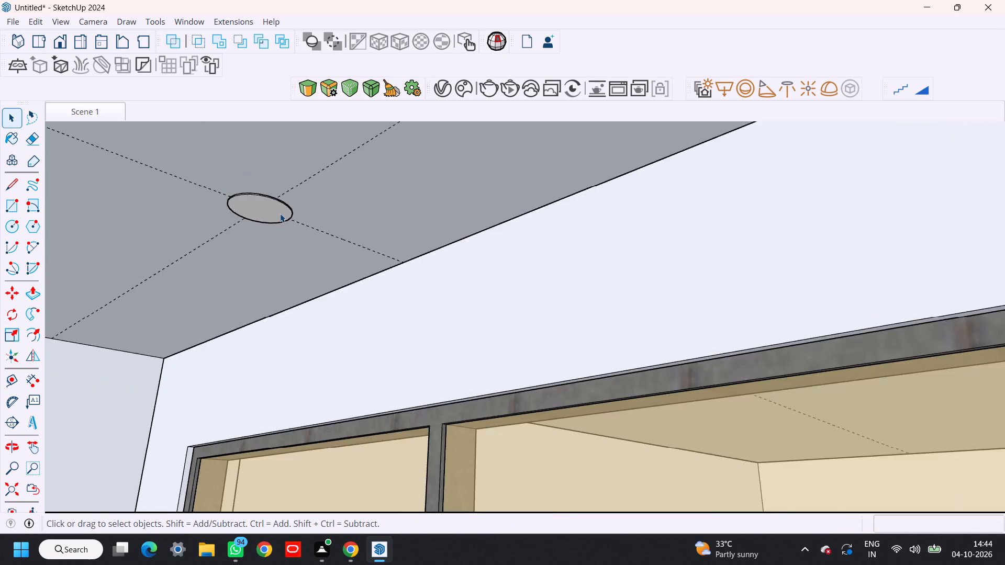
scroll(280, 213, down, 4)
scroll(280, 213, up, 4)
triple_click(274, 209)
double_click(274, 209)
right_click(274, 209)
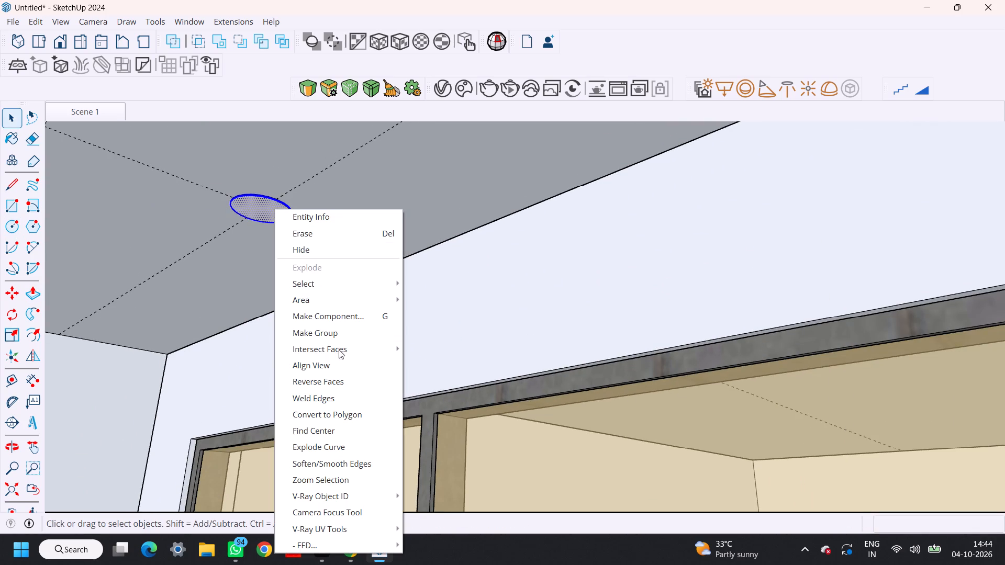
click(339, 336)
Place a guide across the slab underside in front of the sliding door, about 6' 4" from the projecting wall's side face.
scroll(339, 336, down, 15)
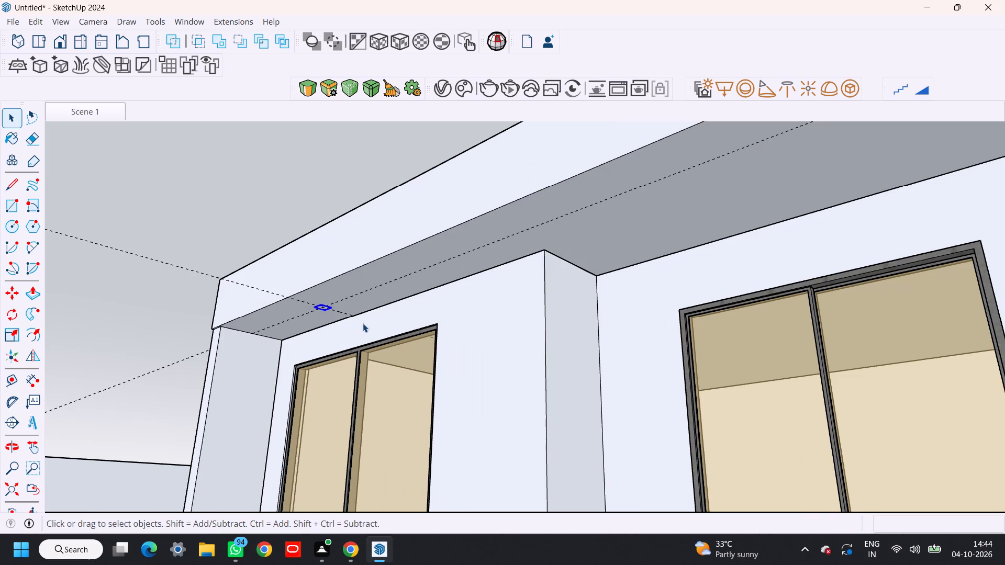
shift+middle_drag(372, 321, 288, 324)
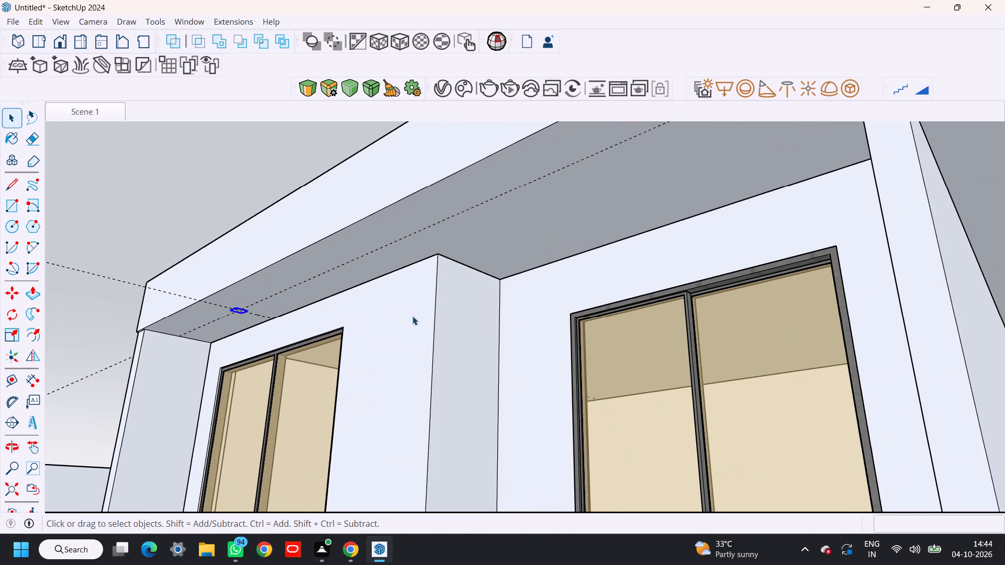
scroll(411, 317, up, 1)
scroll(412, 318, down, 9)
shift+middle_drag(443, 303, 419, 312)
middle_drag(443, 309, 440, 338)
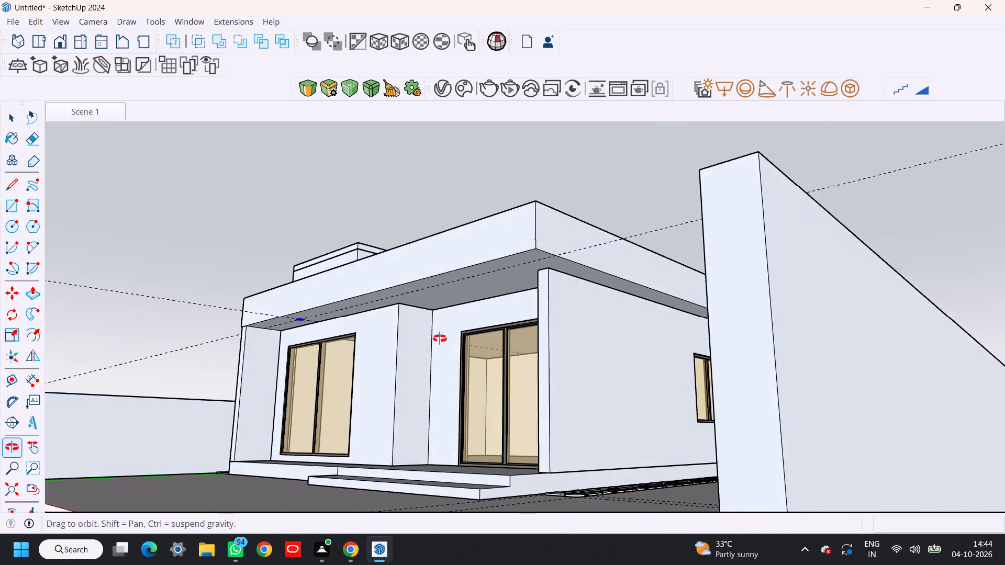
middle_drag(440, 338, 442, 338)
scroll(476, 287, up, 6)
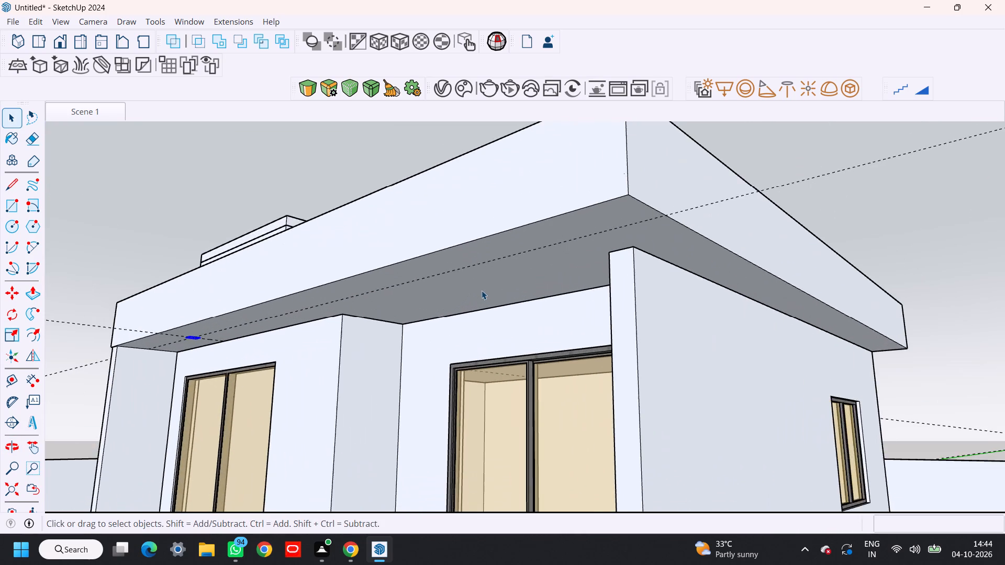
middle_drag(476, 295, 453, 273)
key(t)
scroll(444, 275, up, 6)
click(338, 340)
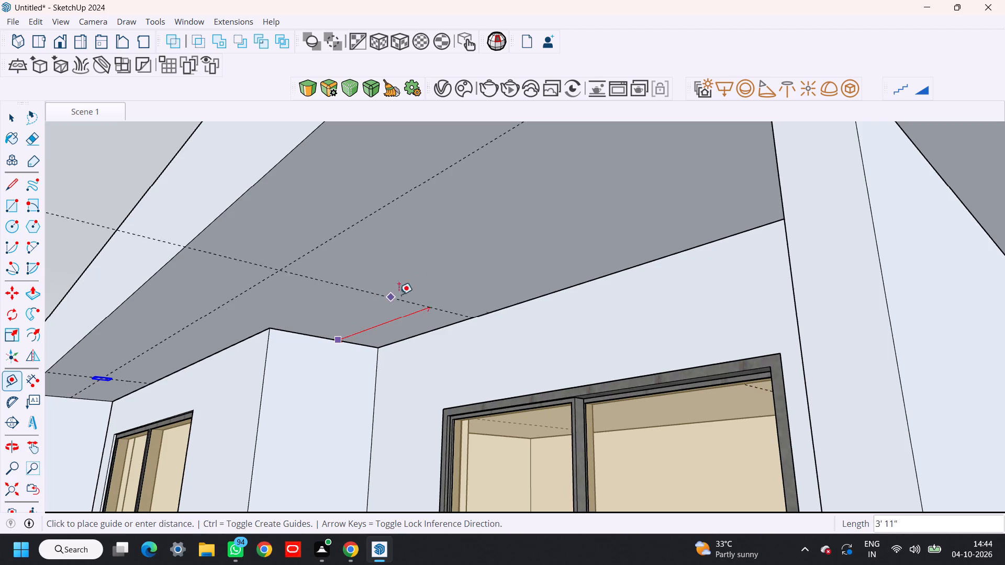
click(541, 297)
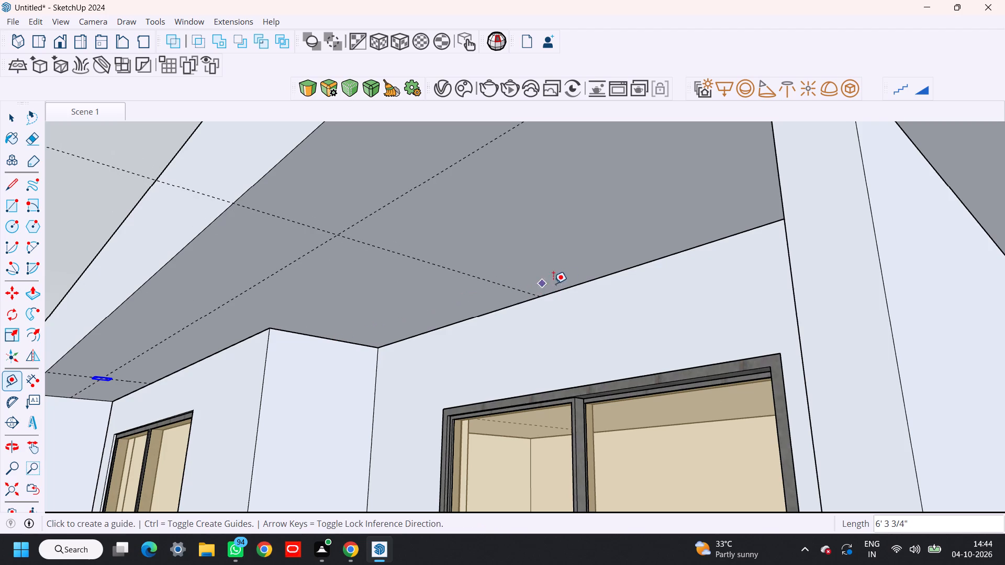
Place a guide on the slab underside 4' out from the sliding door wall.
click(575, 286)
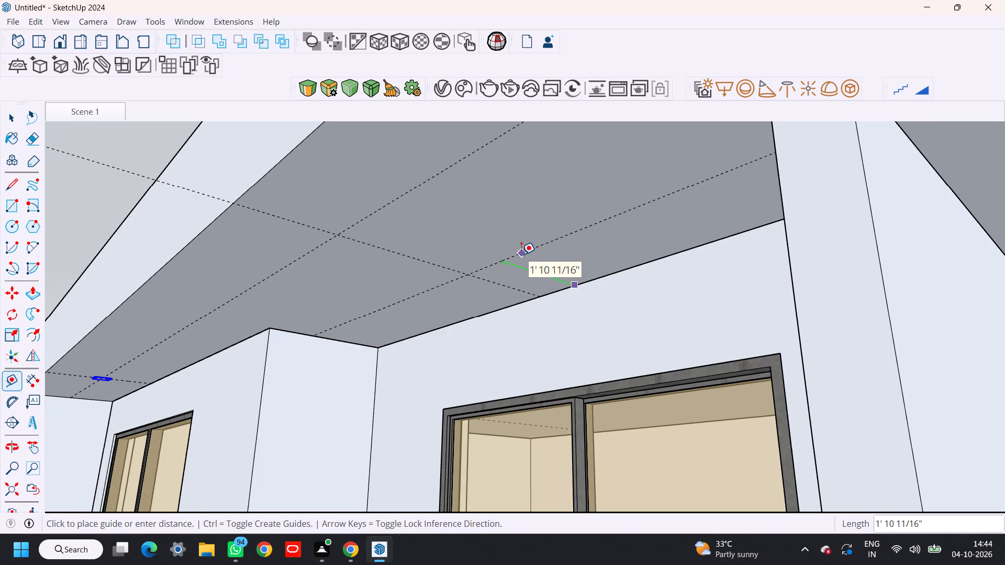
text(4')
key(Return)
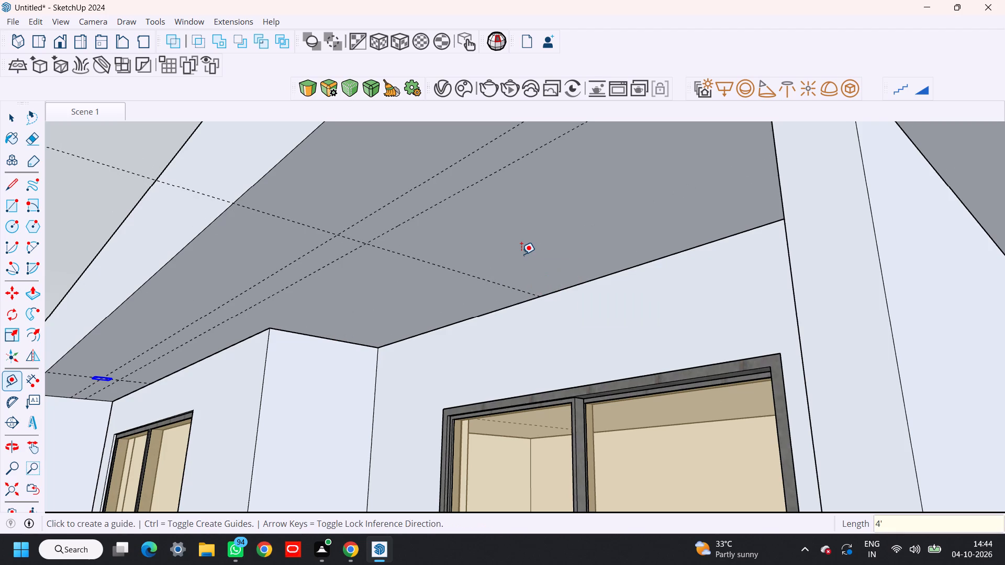
Draw a circle of 3" radius on the slab underside at the crossing of the guides outside the sliding door.
middle_drag(519, 255, 548, 248)
scroll(545, 260, down, 9)
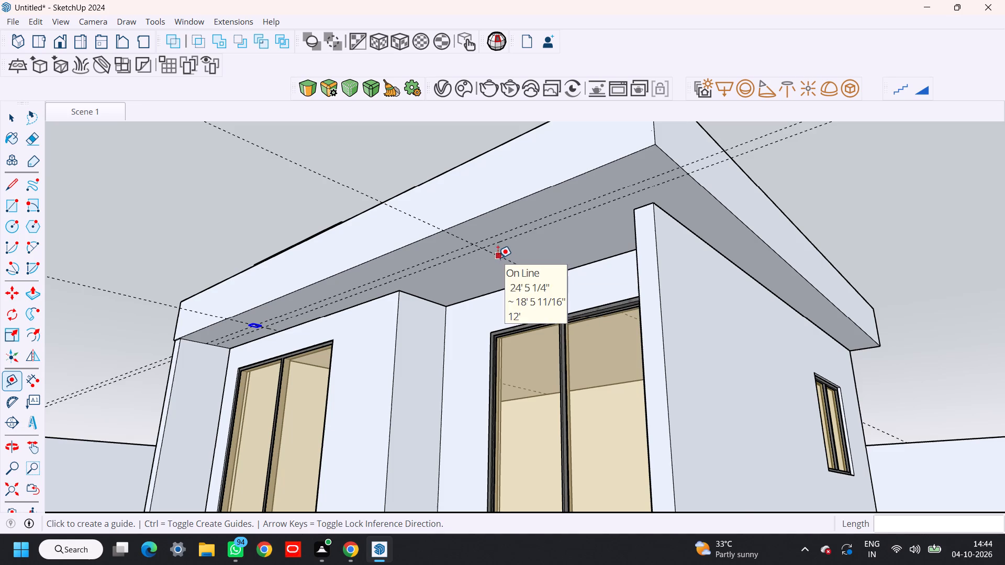
key(c)
scroll(497, 257, up, 15)
click(450, 232)
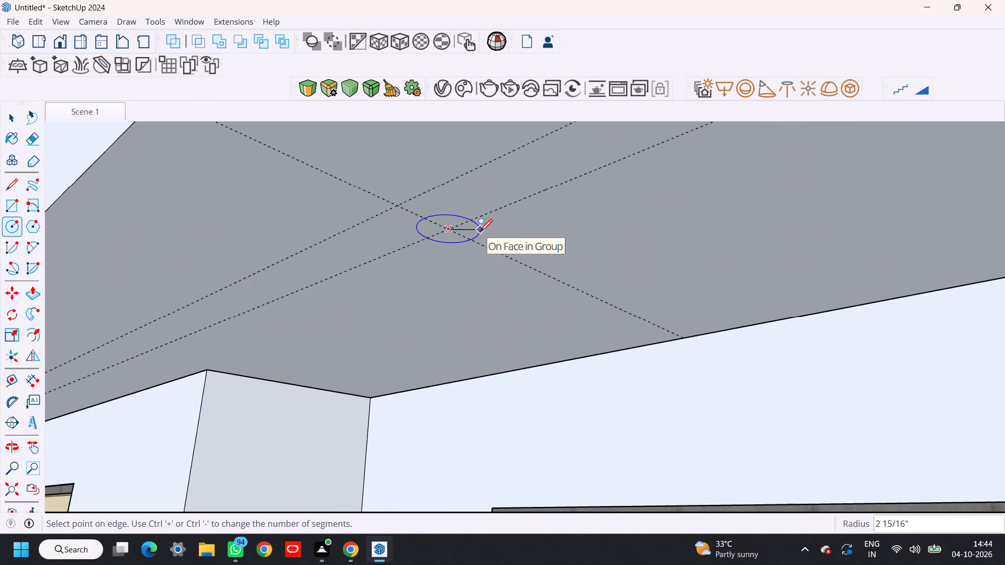
text(3")
key(Return)
Push/Pull the circle outside the sliding door slightly to give the second light disc a thin depth.
key(space)
key(p)
scroll(479, 231, up, 4)
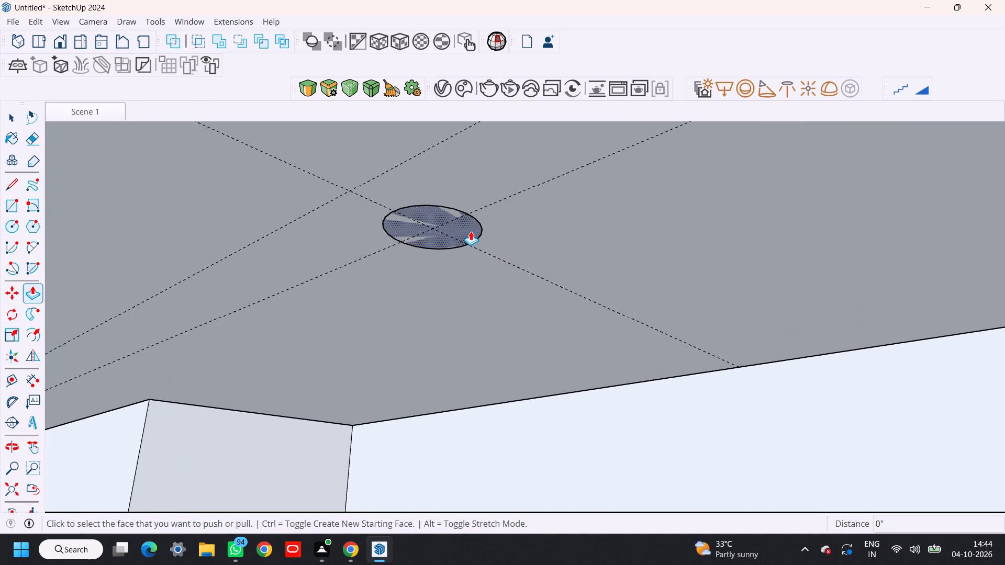
click(471, 231)
click(469, 233)
key(space)
Delete all guides from the model.
scroll(471, 238, down, 17)
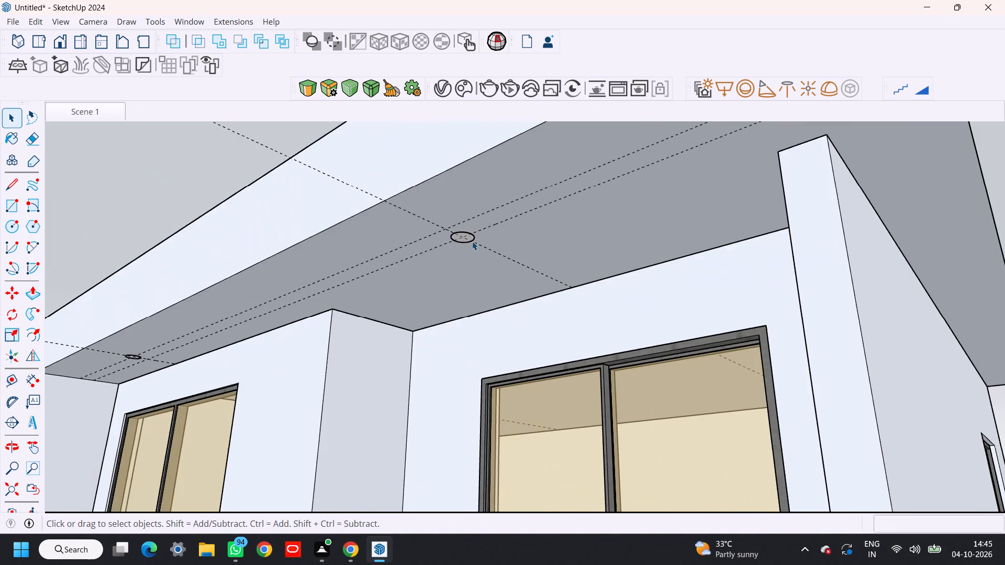
scroll(472, 243, down, 4)
shift+middle_drag(472, 244, 508, 245)
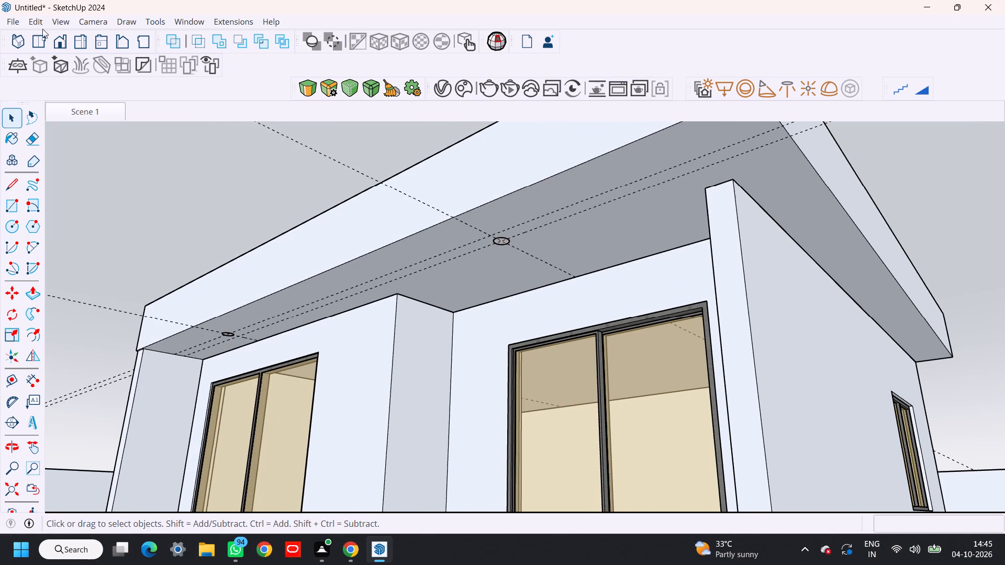
click(35, 20)
click(88, 152)
scroll(366, 256, down, 5)
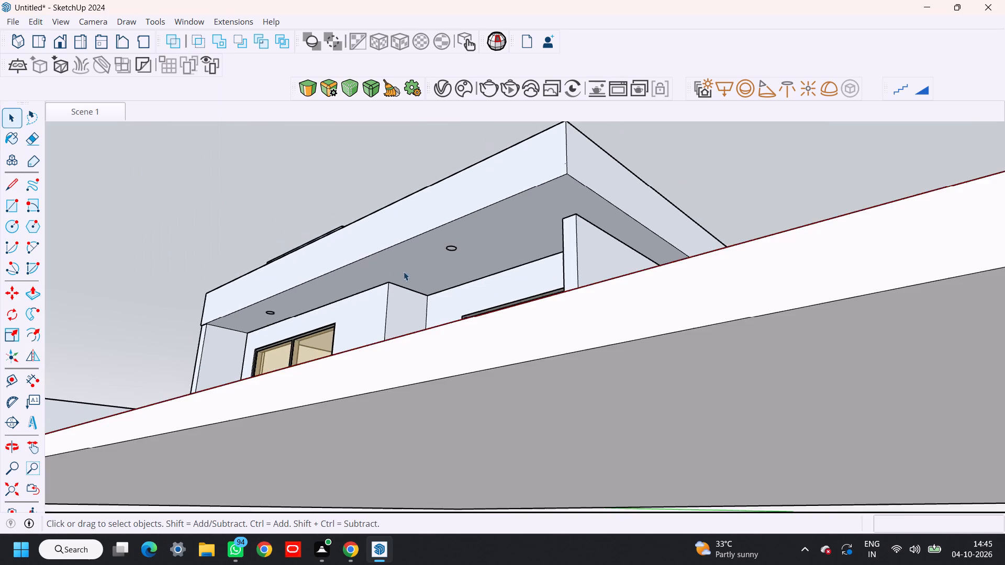
Open 3D Warehouse, signing in to SketchUp with the Google account, and ignore the extension update.
middle_drag(430, 290, 454, 360)
shift+middle_drag(501, 356, 467, 244)
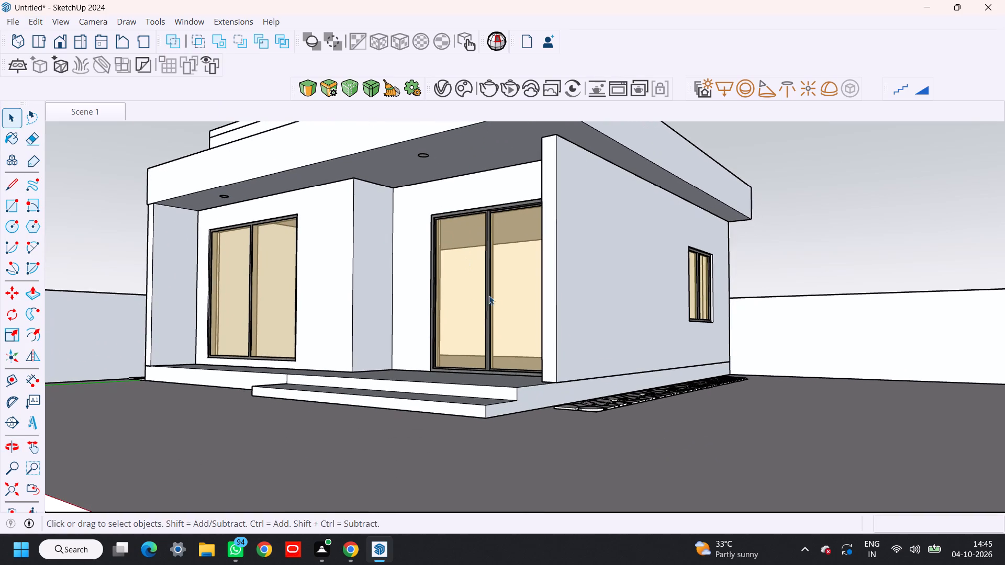
middle_drag(519, 307, 531, 322)
scroll(531, 319, down, 2)
shift+middle_drag(535, 319, 552, 348)
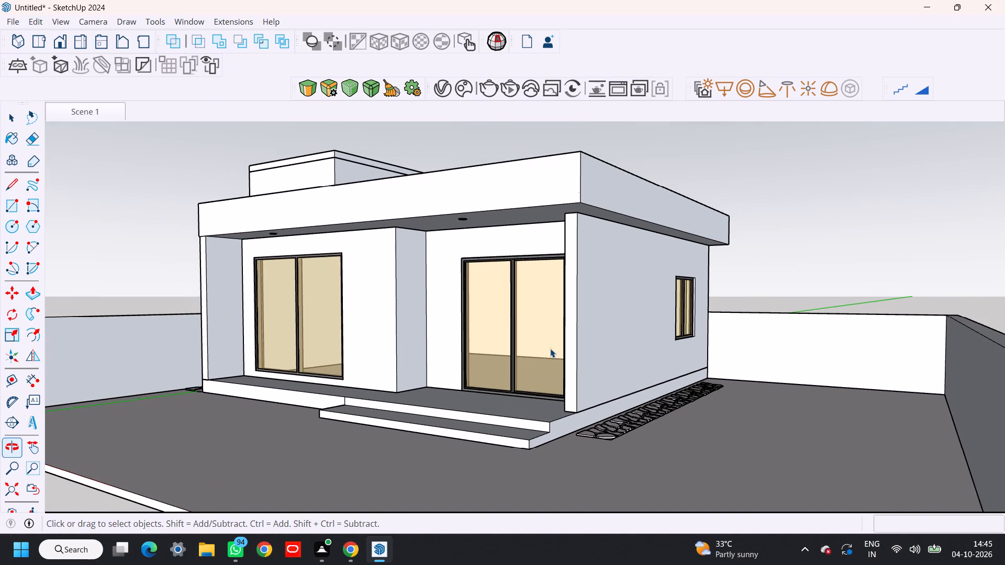
shift+middle_drag(590, 357, 569, 356)
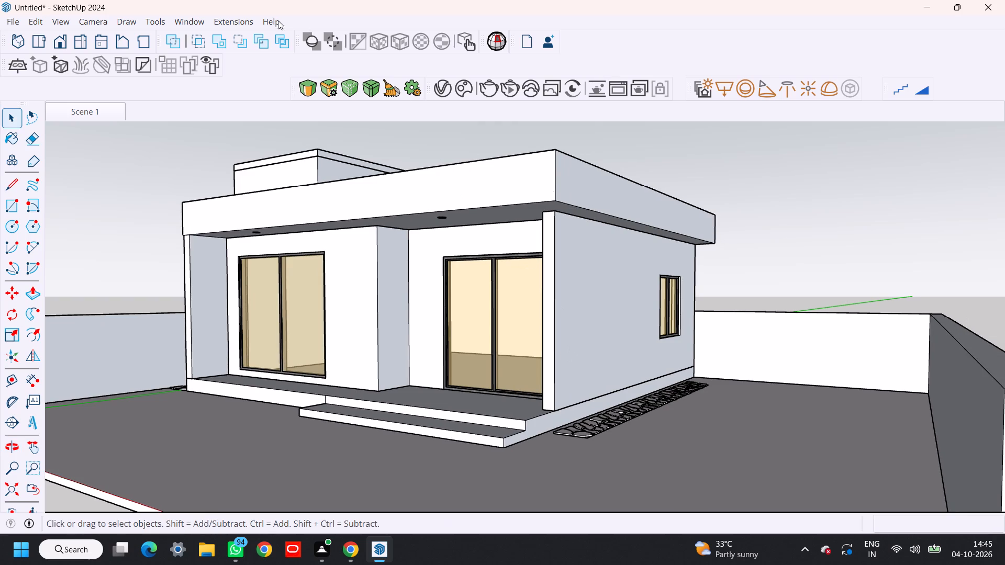
click(174, 20)
click(219, 128)
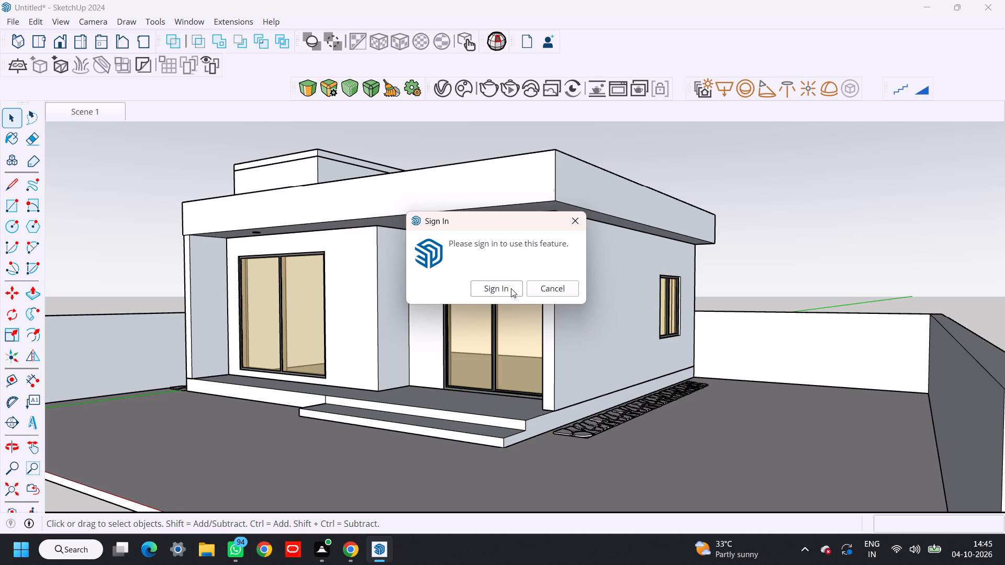
click(507, 288)
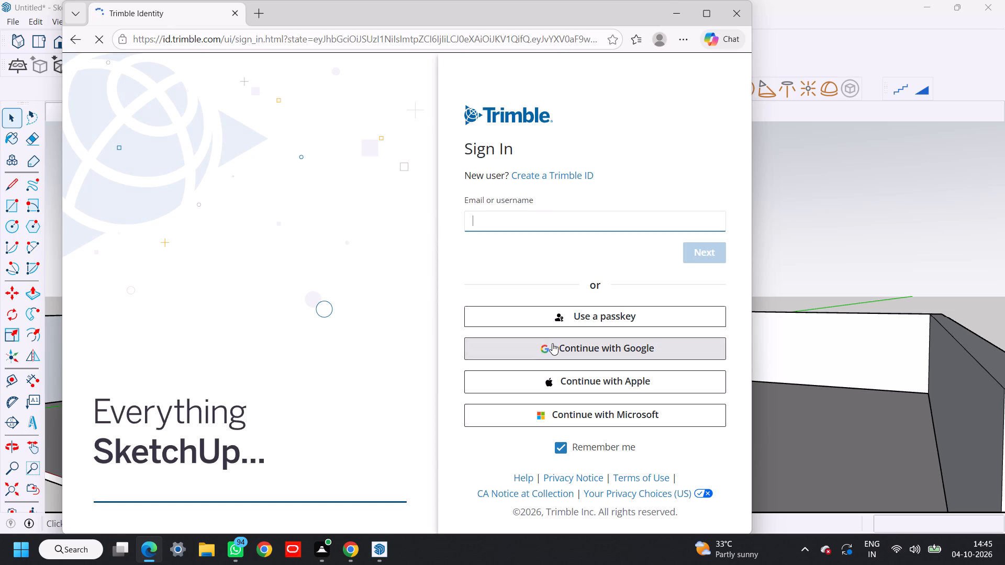
click(553, 344)
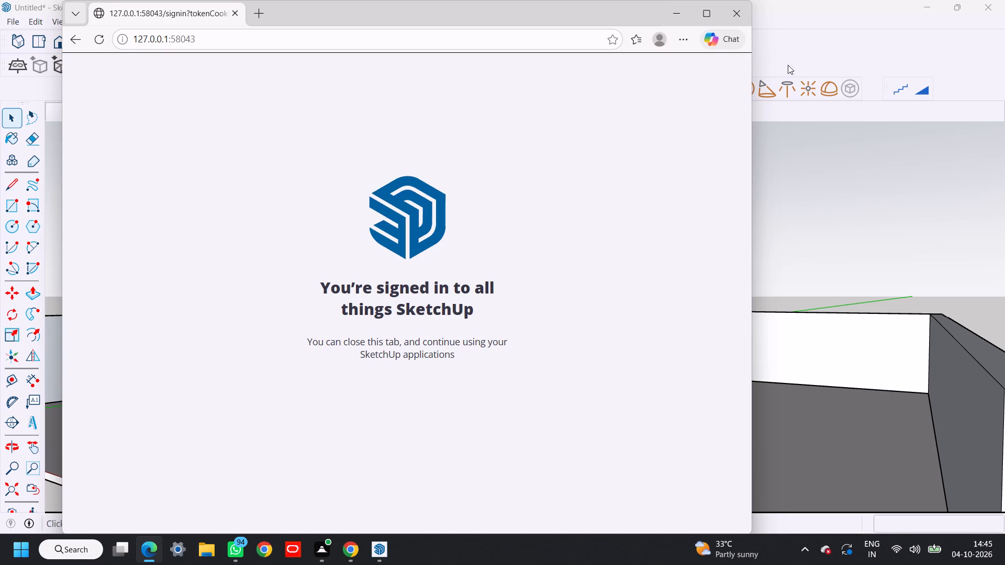
click(735, 8)
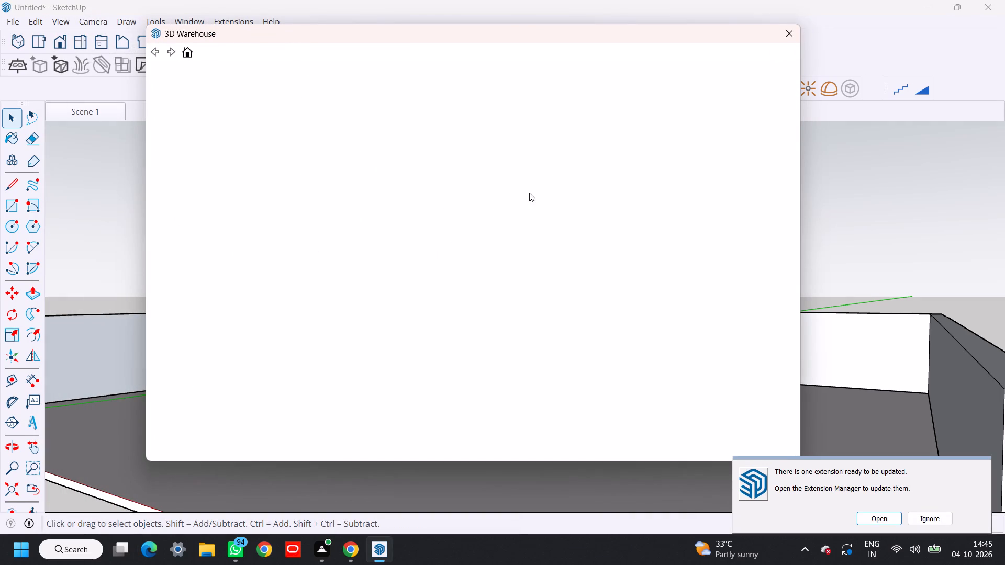
click(929, 521)
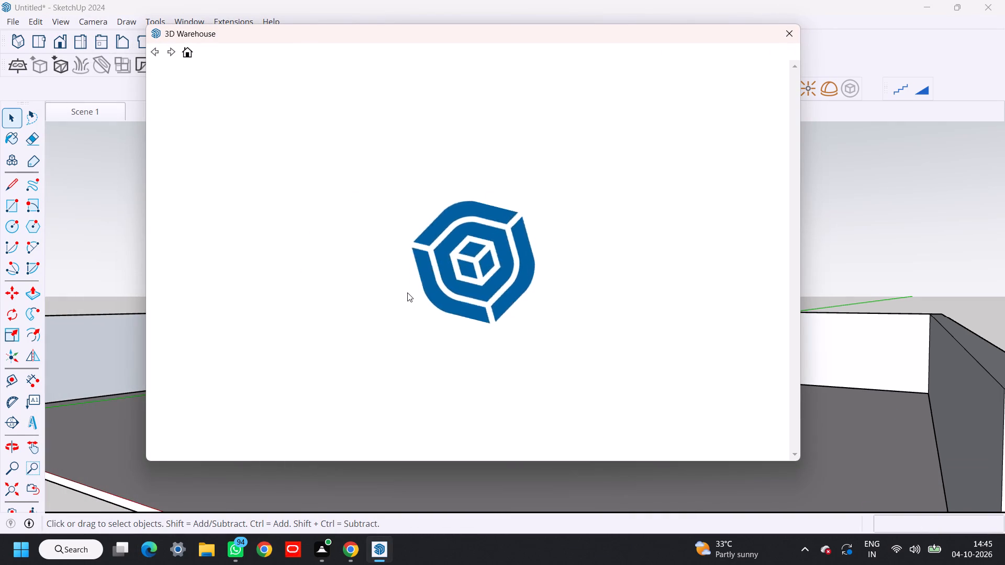
Search 3D Warehouse for PLANTER.
click(407, 286)
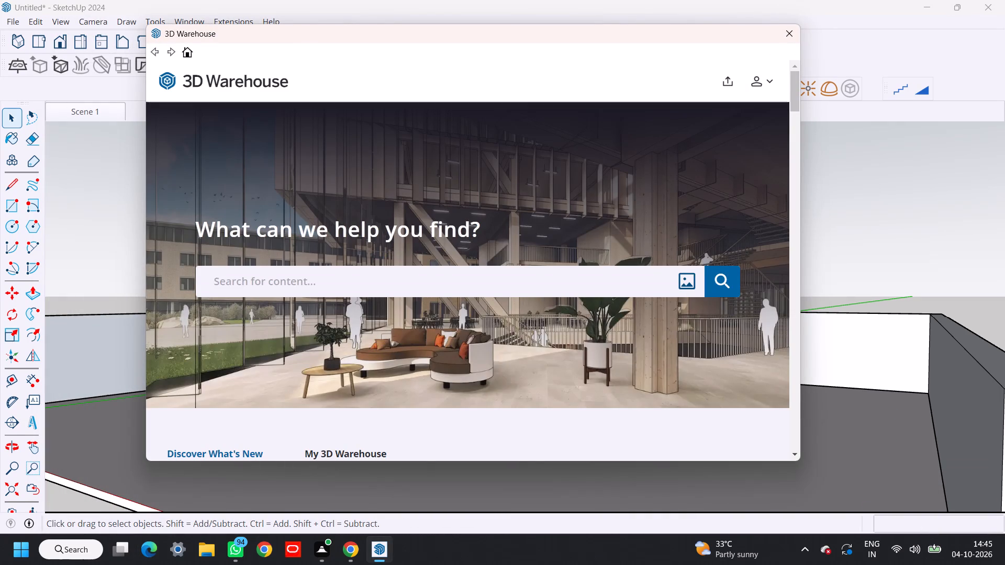
text(PA)
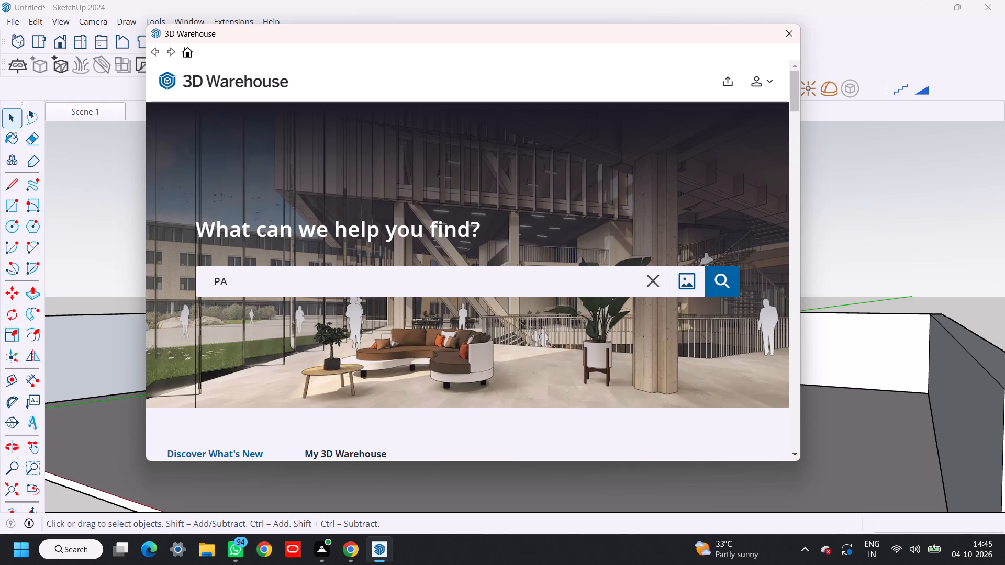
key(BackSpace)
text(LANTER)
key(Return)
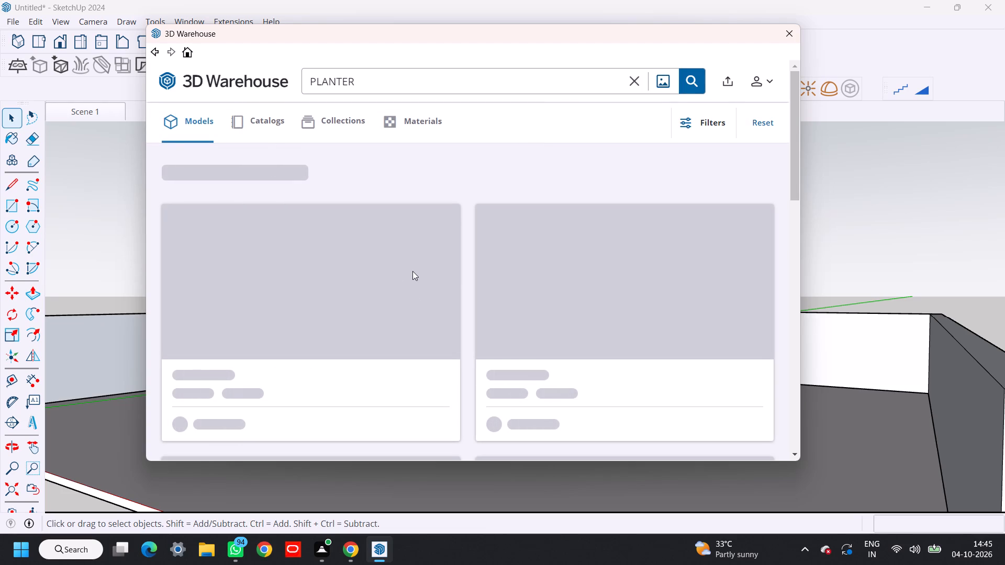
Browse the planter models and load the PLANTERS palm in a round black pot directly into the model.
scroll(467, 252, down, 1)
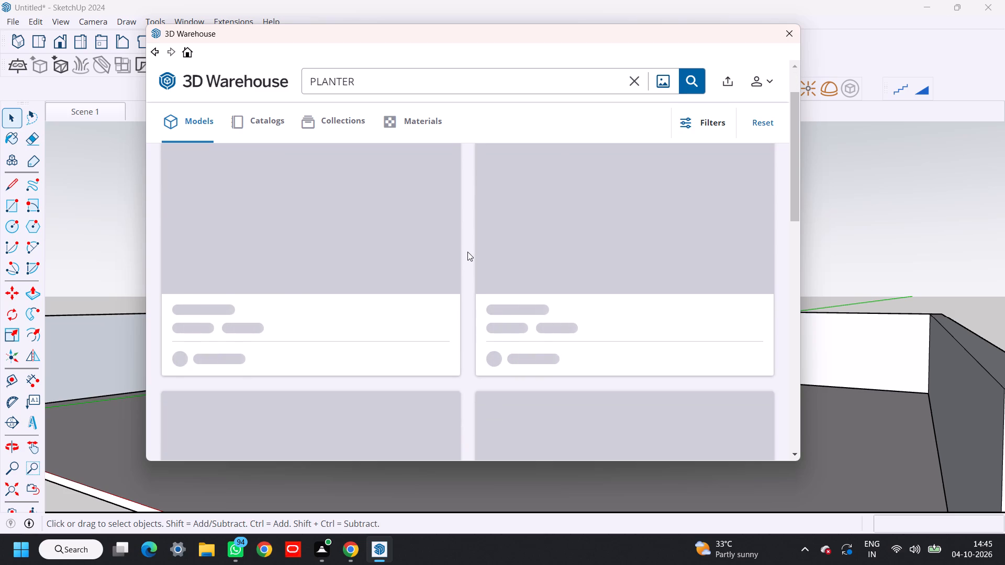
scroll(467, 252, down, 3)
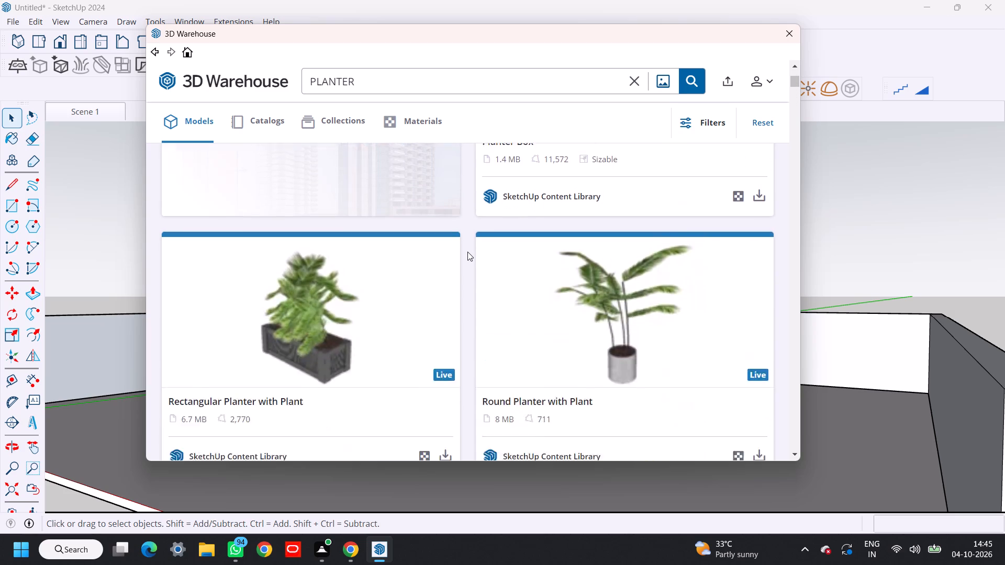
scroll(467, 252, down, 6)
scroll(467, 258, up, 3)
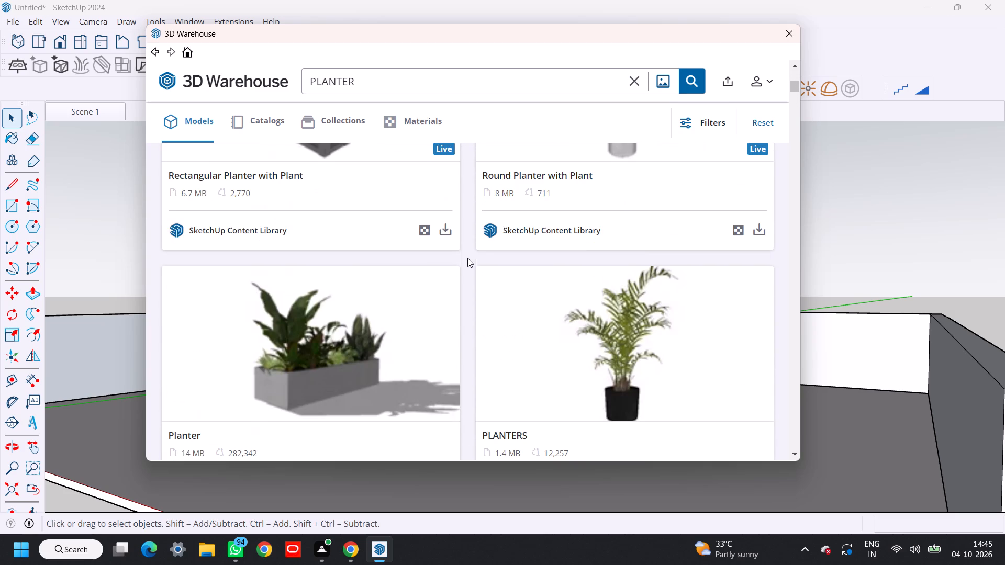
scroll(467, 258, down, 8)
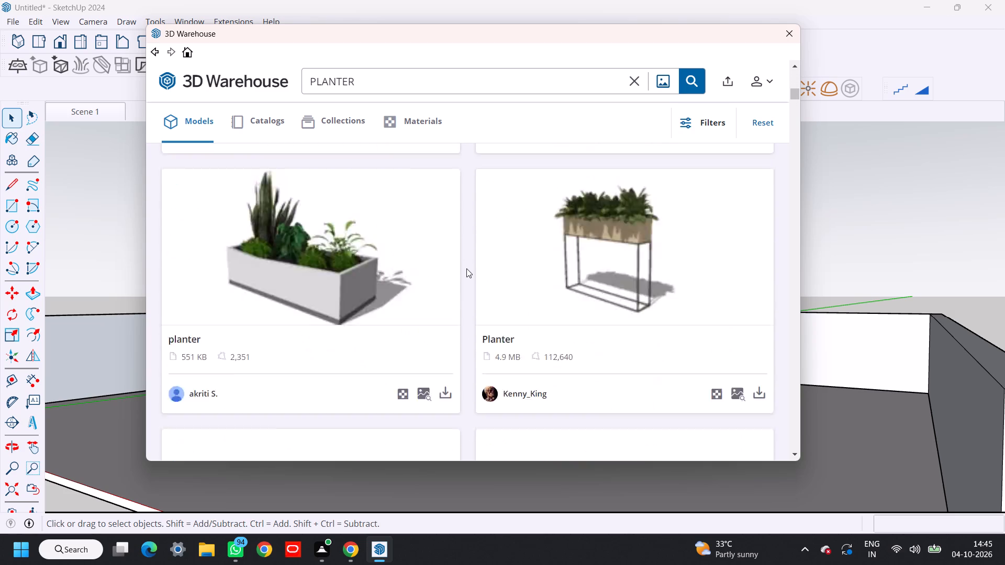
scroll(511, 312, down, 2)
scroll(511, 312, up, 7)
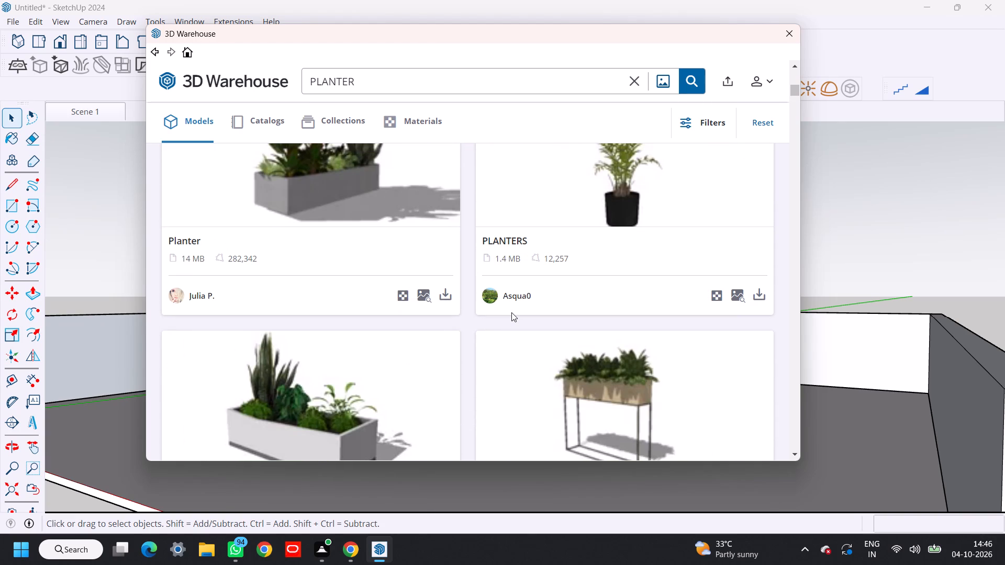
click(763, 299)
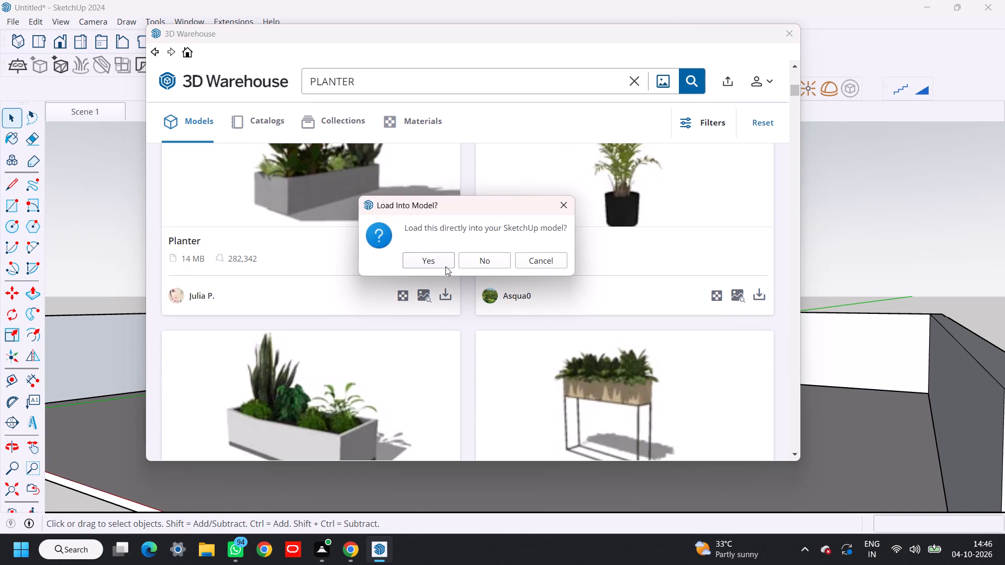
click(434, 262)
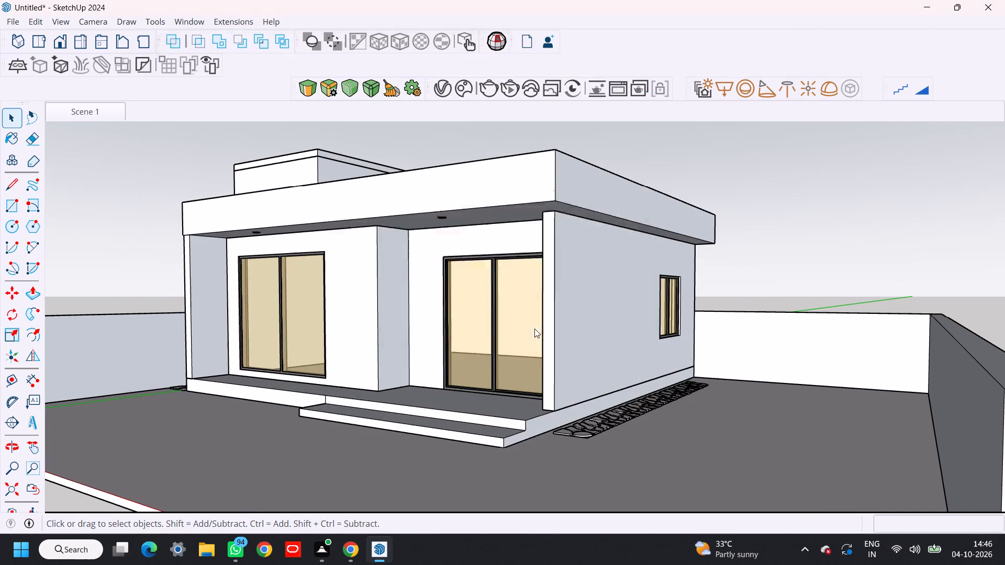
Place the potted palm on the front end of the stone paving strip beside the sliding door corner.
click(610, 303)
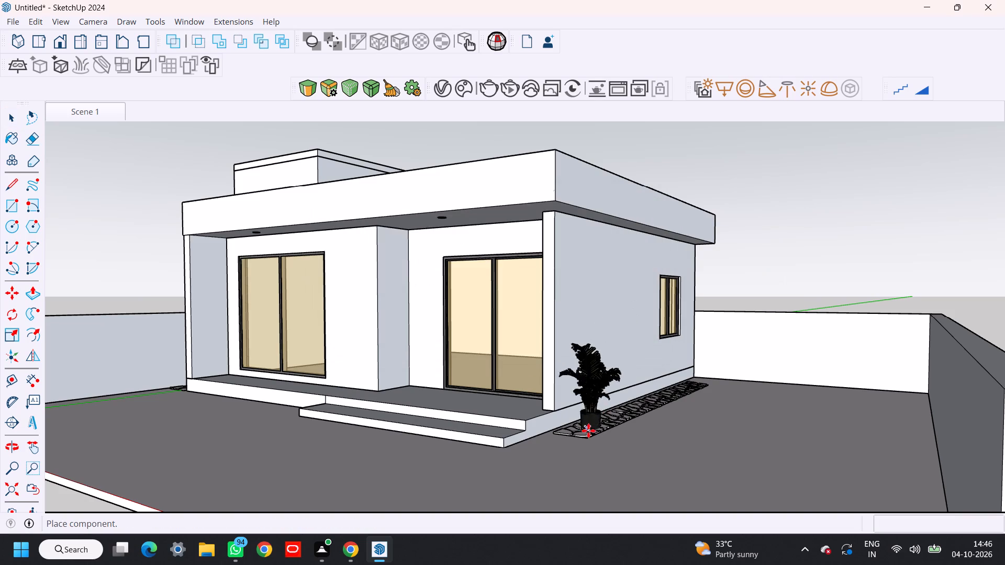
scroll(588, 431, up, 14)
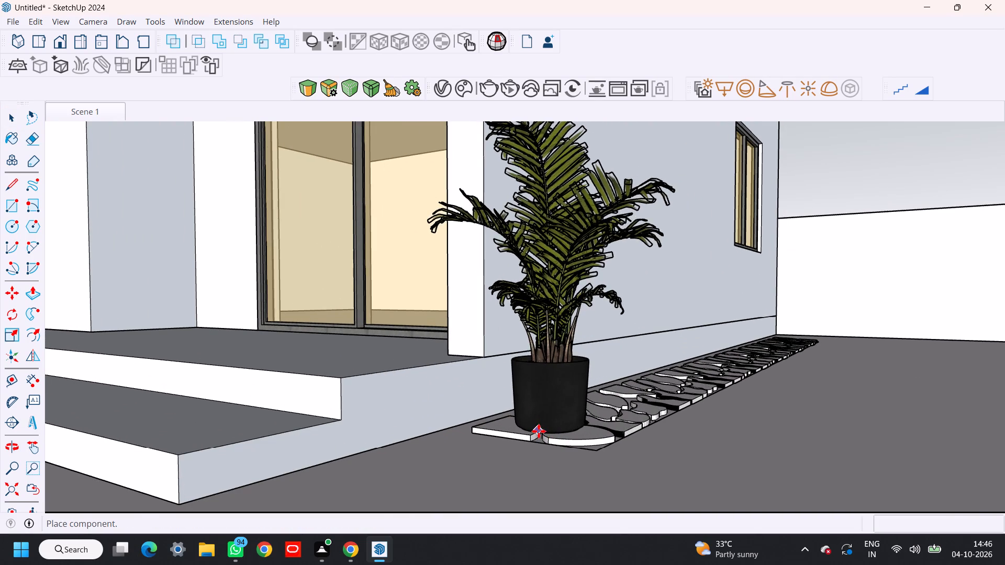
scroll(539, 432, up, 5)
click(550, 432)
Copy the potted palm along the green axis about 22' 8" to the rear end of the same paving strip.
scroll(639, 378, down, 2)
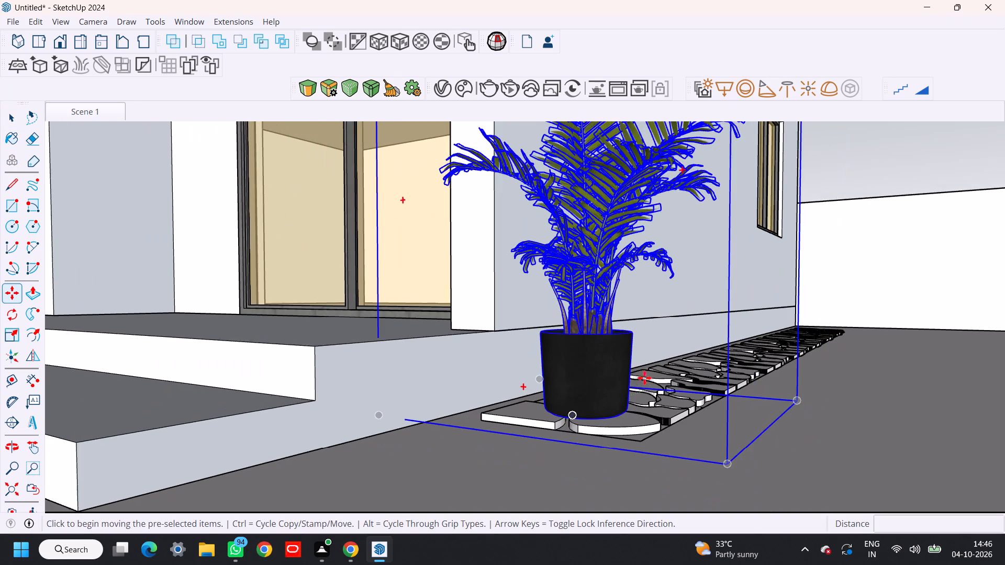
middle_drag(650, 378, 636, 414)
scroll(634, 411, down, 11)
middle_drag(634, 406, 634, 371)
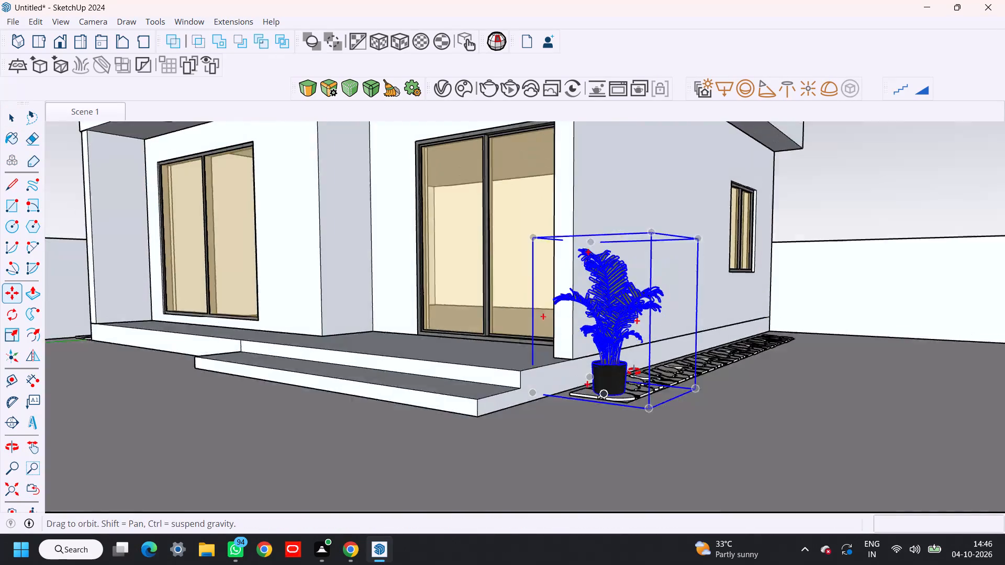
middle_drag(634, 371, 591, 423)
key(m)
scroll(597, 454, up, 2)
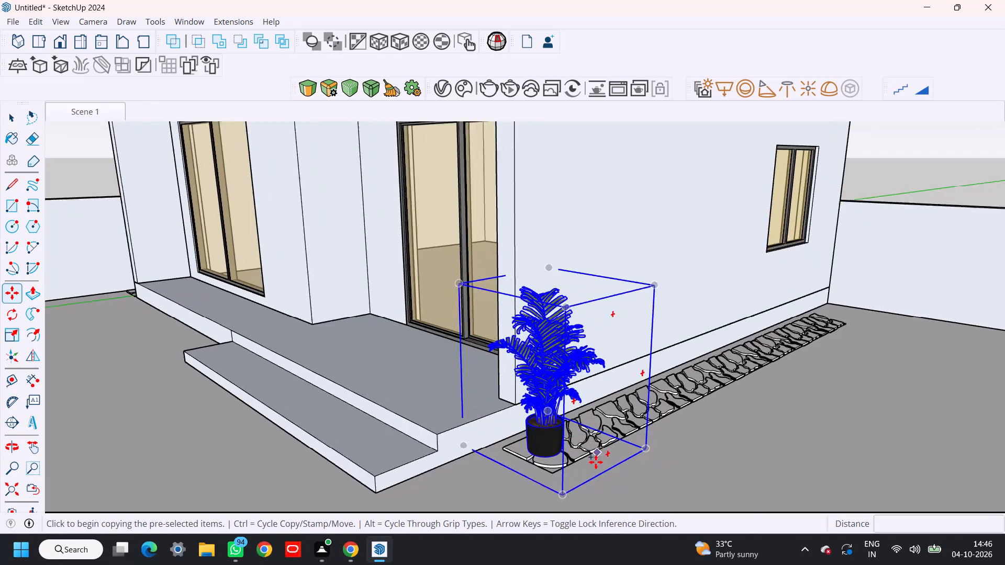
scroll(596, 462, up, 7)
click(518, 473)
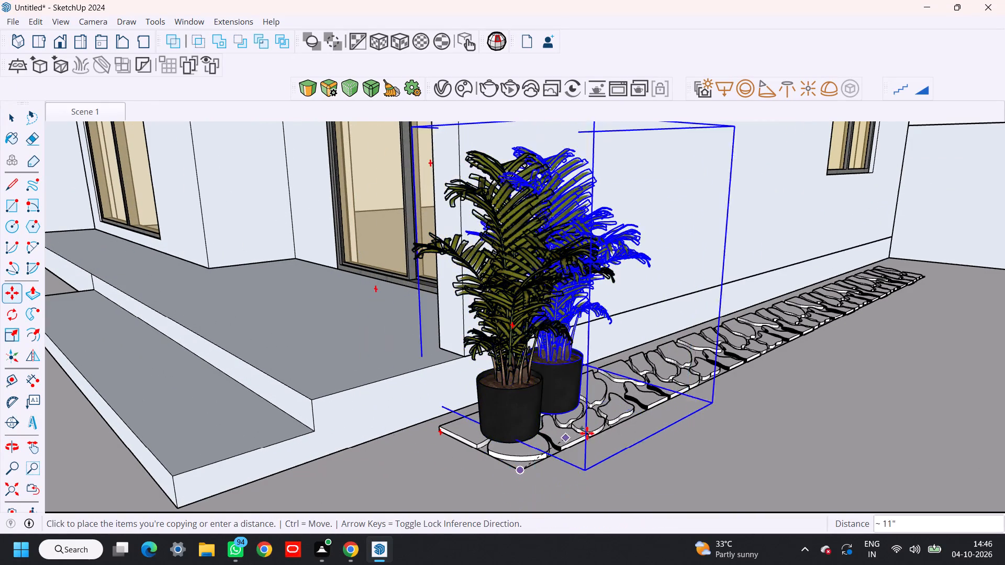
scroll(611, 426, down, 5)
shift+middle_drag(683, 384, 466, 459)
key(Right)
key(Left)
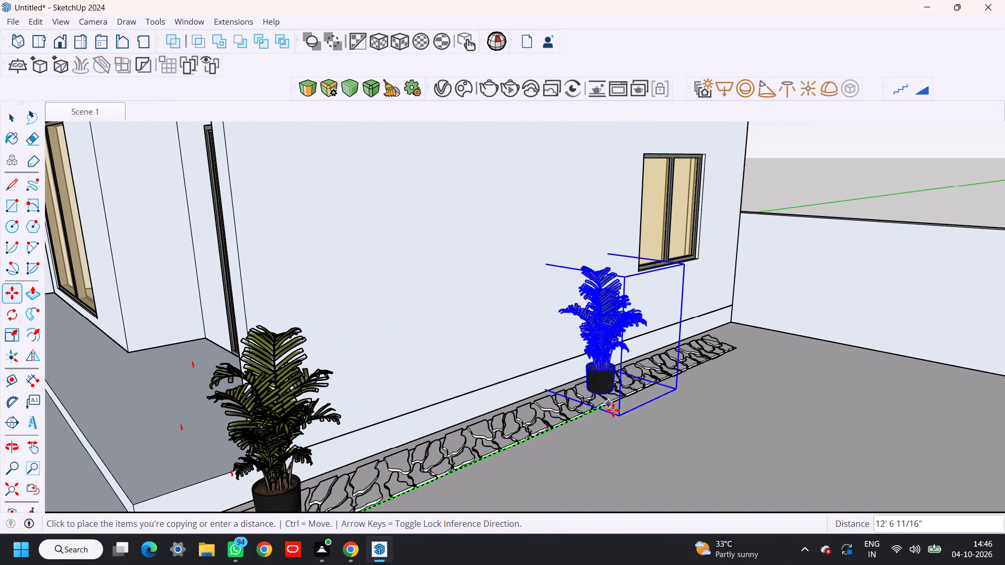
scroll(717, 359, up, 8)
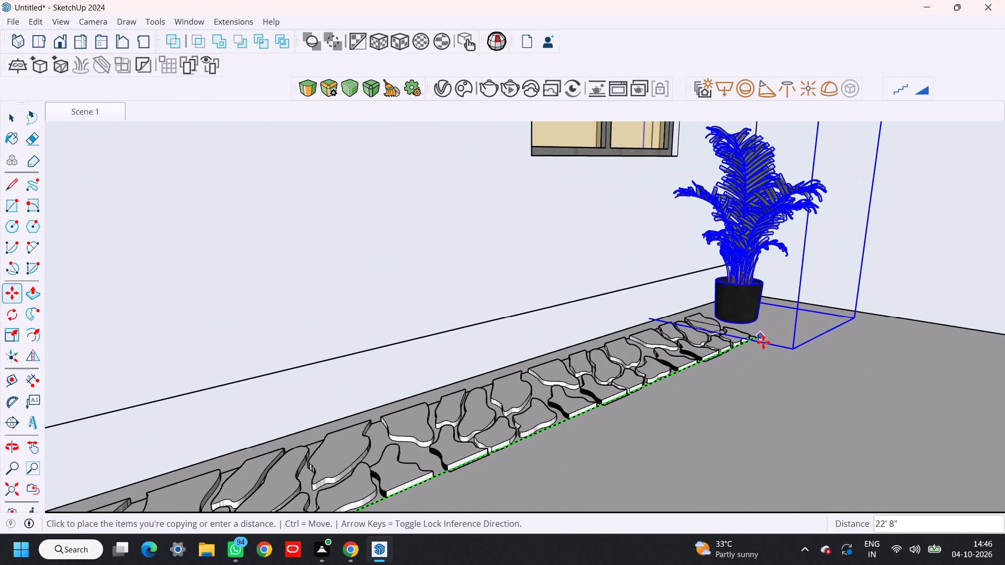
click(765, 340)
scroll(762, 348, down, 17)
key(space)
scroll(731, 374, up, 2)
scroll(727, 378, down, 4)
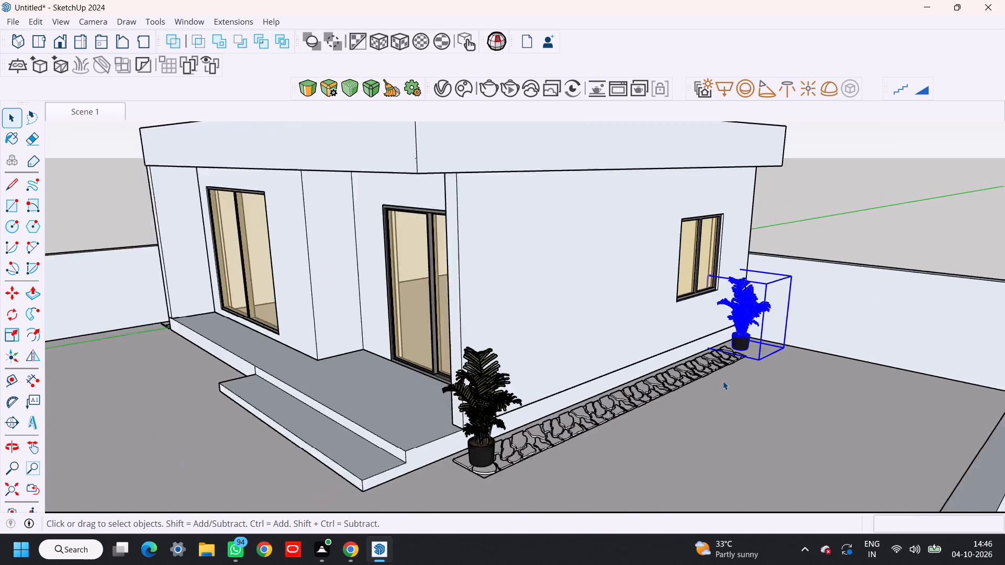
Copy the front potted palm 33' 5" across the house front to the start of the opposite side's paving strip.
shift+middle_drag(713, 389, 830, 395)
scroll(649, 428, up, 3)
click(661, 448)
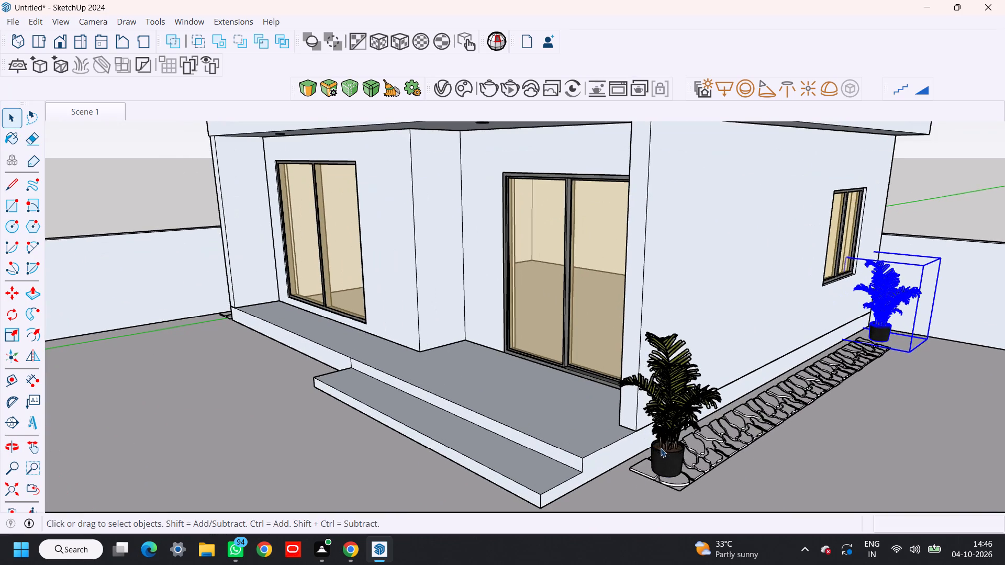
shift+middle_drag(668, 449, 680, 416)
key(m)
scroll(709, 462, up, 8)
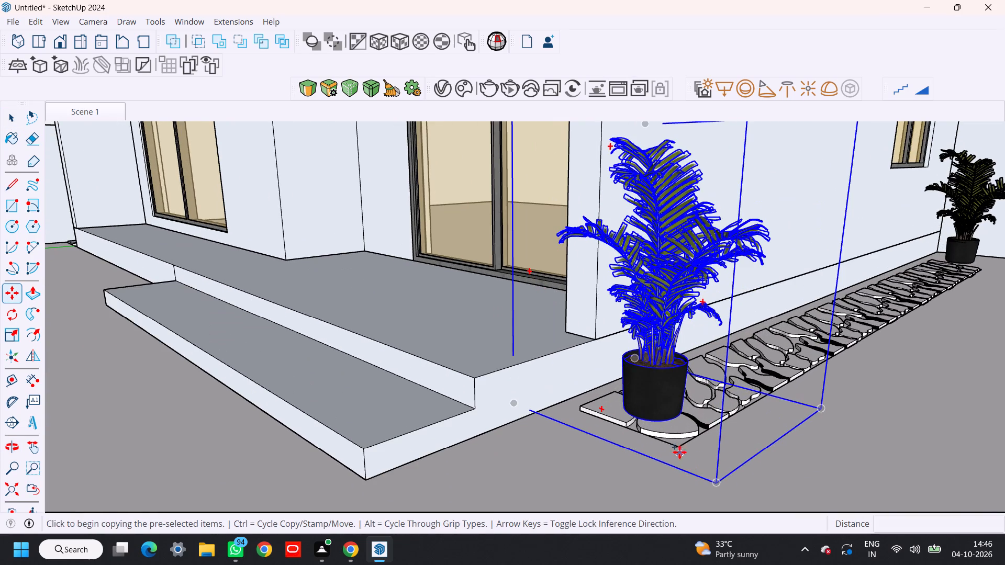
click(680, 447)
scroll(433, 399, down, 6)
shift+middle_drag(408, 397, 672, 448)
shift+middle_drag(373, 324, 495, 361)
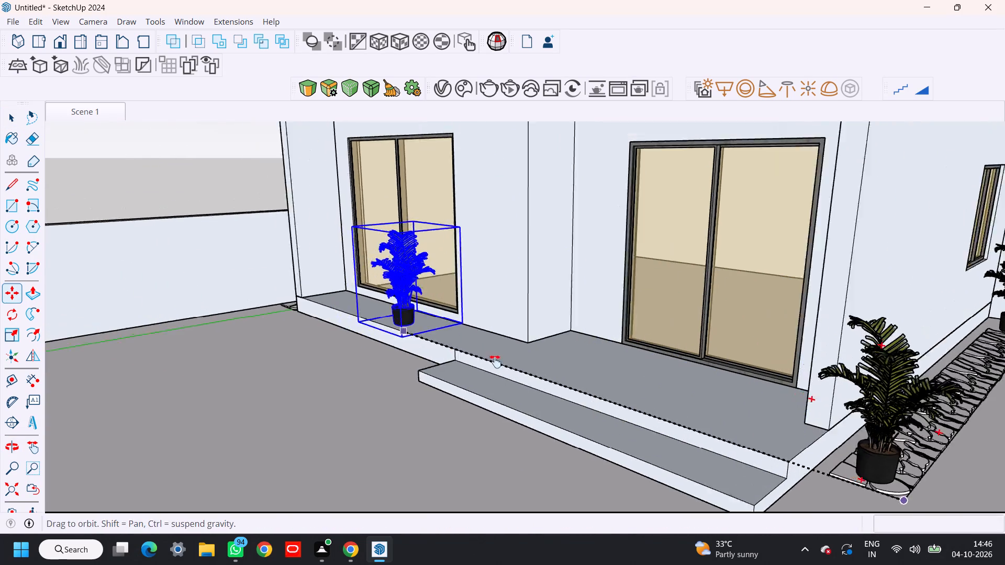
shift+middle_drag(495, 361, 647, 411)
scroll(532, 384, up, 16)
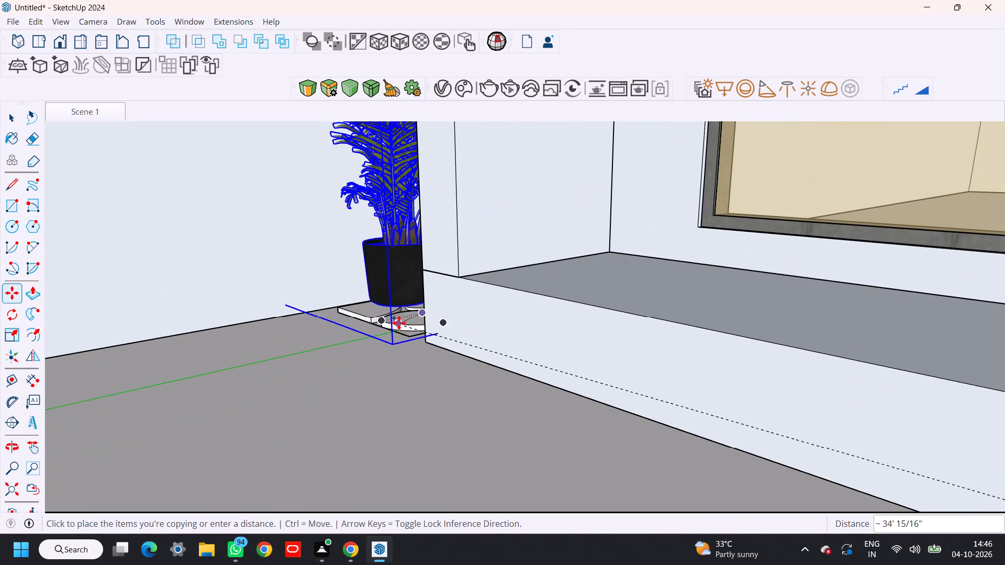
click(419, 342)
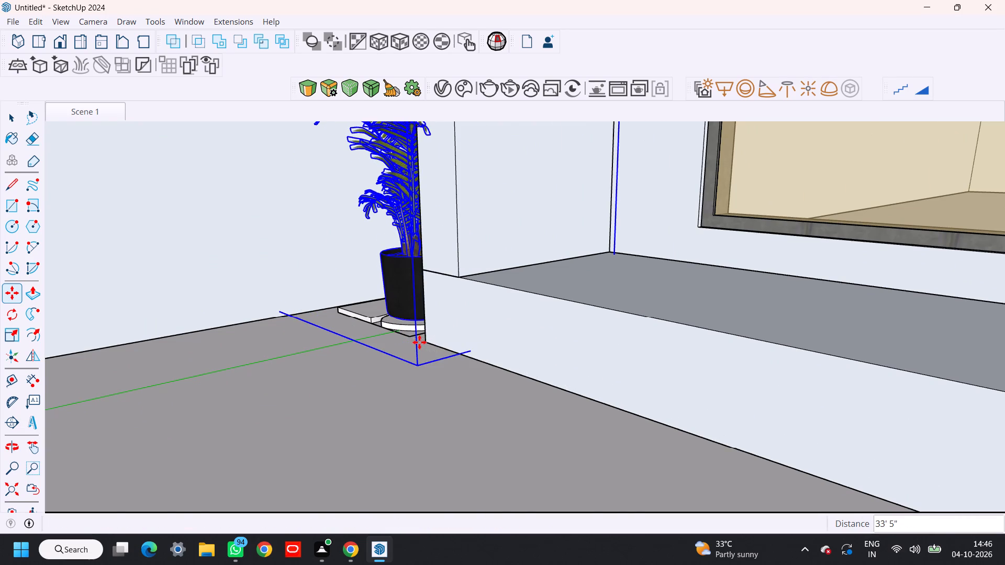
scroll(419, 342, down, 13)
key(space)
click(247, 135)
Move the front potted palm along the red axis towards the boundary wall, onto the outer stone of its paving strip.
scroll(322, 190, down, 5)
shift+middle_drag(404, 234, 368, 227)
shift+middle_drag(359, 263, 483, 329)
scroll(472, 321, up, 12)
shift+middle_drag(464, 315, 410, 281)
middle_drag(448, 298, 471, 302)
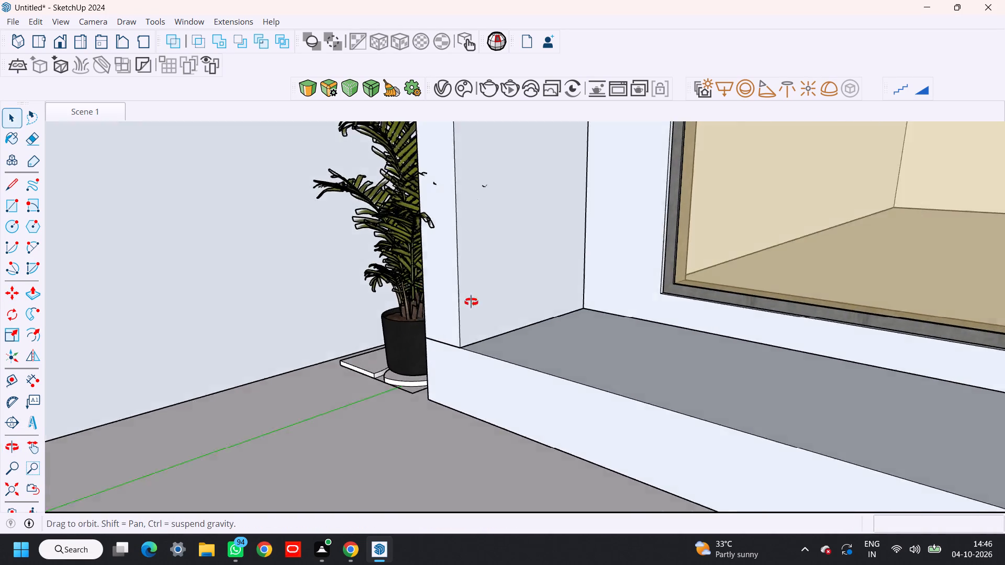
middle_drag(471, 302, 593, 302)
scroll(468, 359, up, 1)
middle_drag(469, 359, 542, 359)
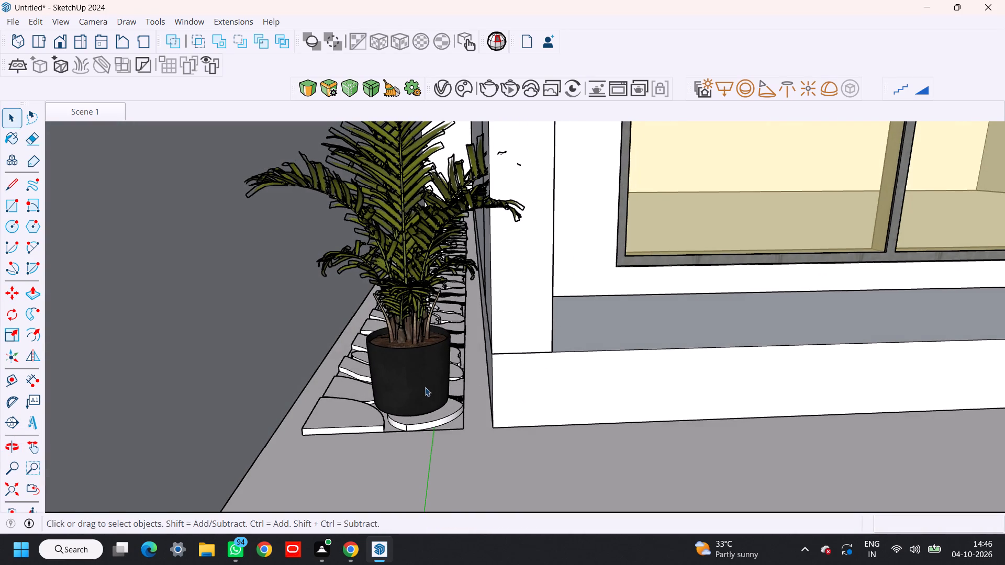
click(425, 387)
key(m)
click(421, 393)
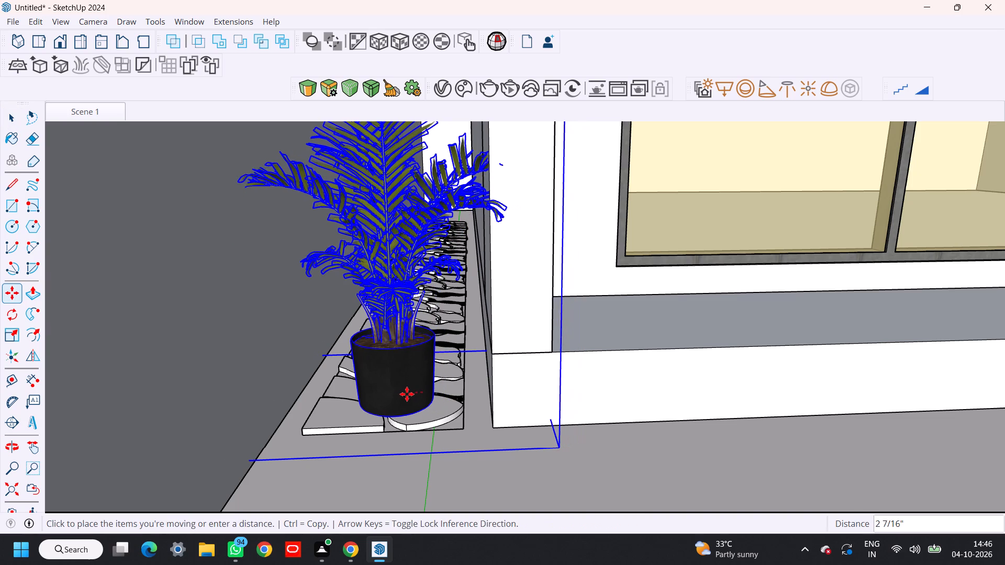
key(Right)
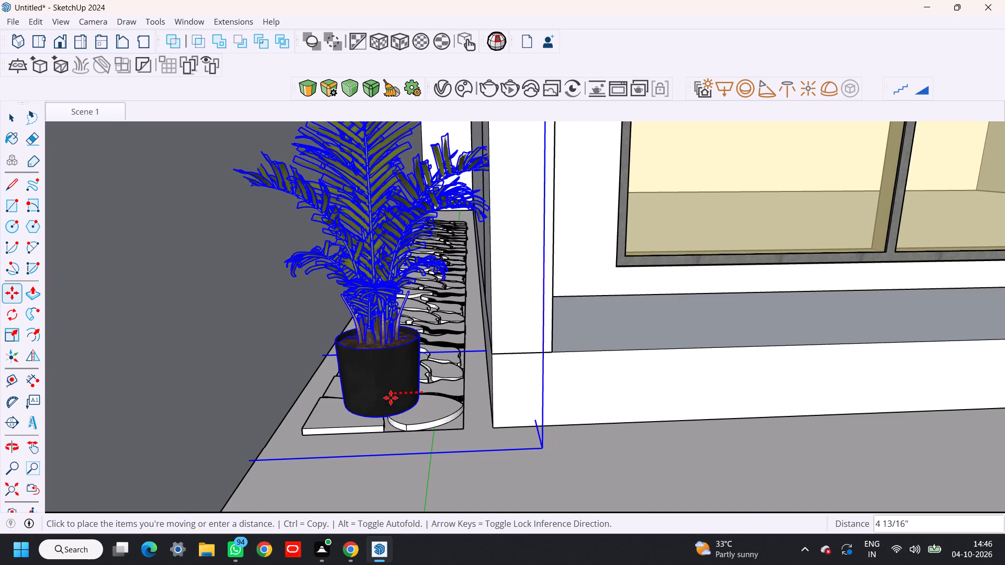
click(365, 398)
key(space)
scroll(386, 398, down, 3)
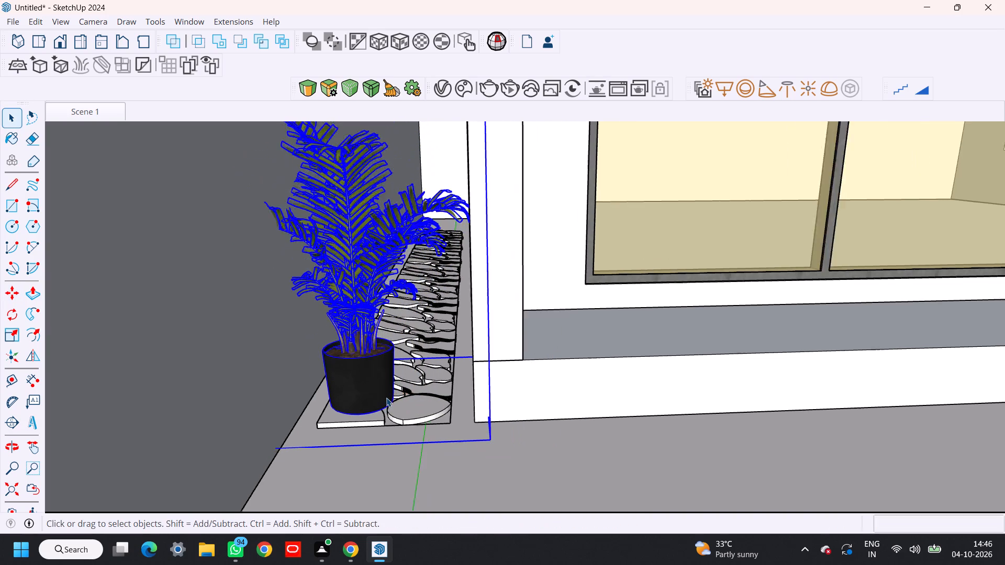
scroll(386, 398, down, 8)
click(199, 161)
Paint the ground around the house with the bright green grass material from the Landscaping, Fencing and Vegetation collection.
middle_drag(438, 276, 423, 273)
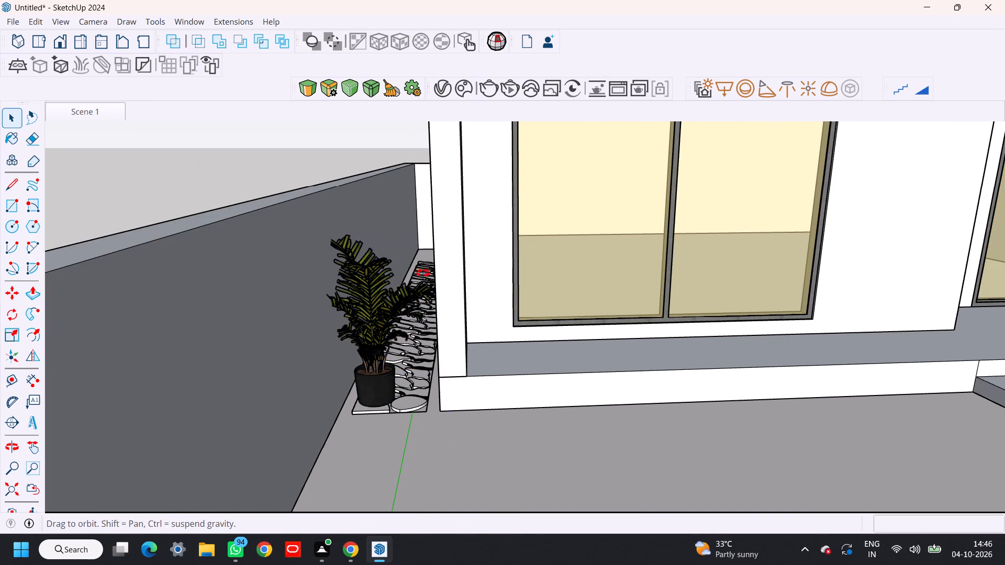
middle_drag(423, 273, 210, 245)
scroll(326, 248, down, 11)
shift+middle_drag(540, 272, 444, 312)
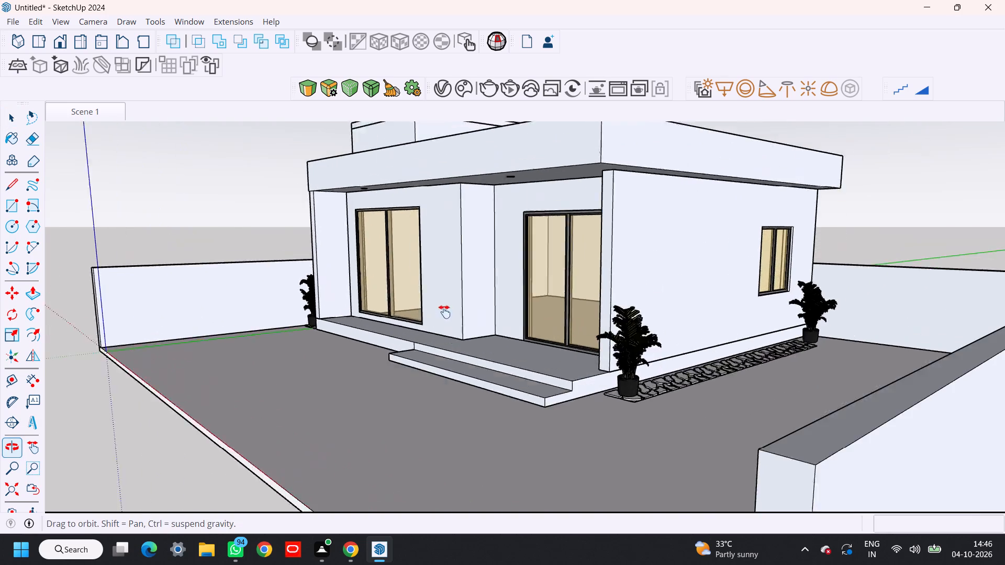
shift+middle_drag(444, 312, 399, 337)
middle_drag(465, 350, 533, 339)
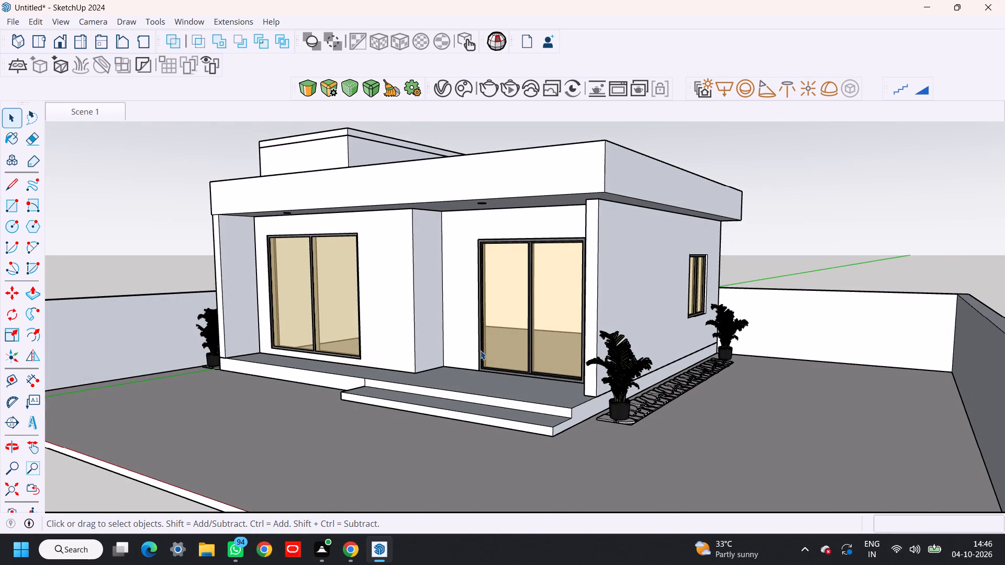
shift+middle_drag(509, 355, 456, 338)
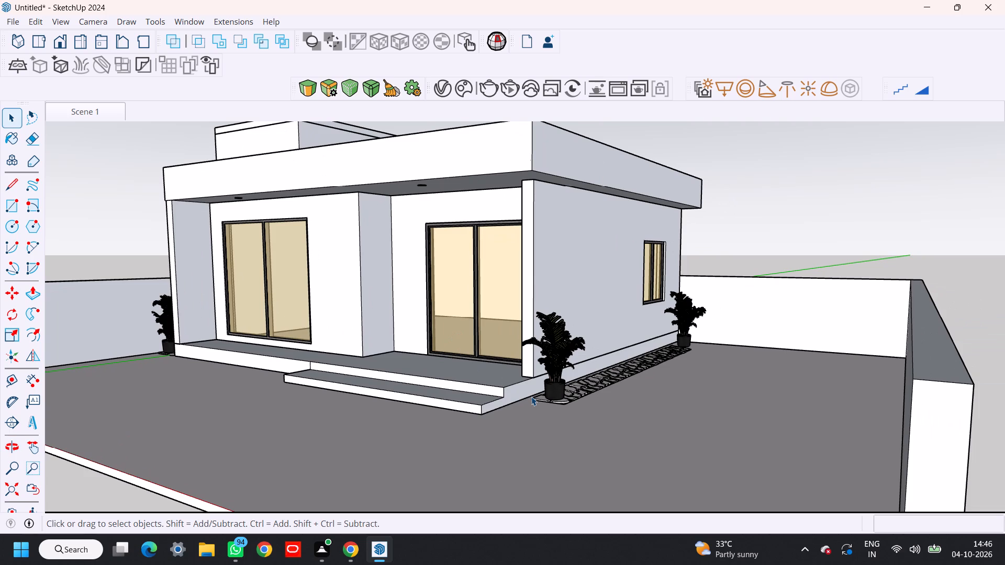
key(b)
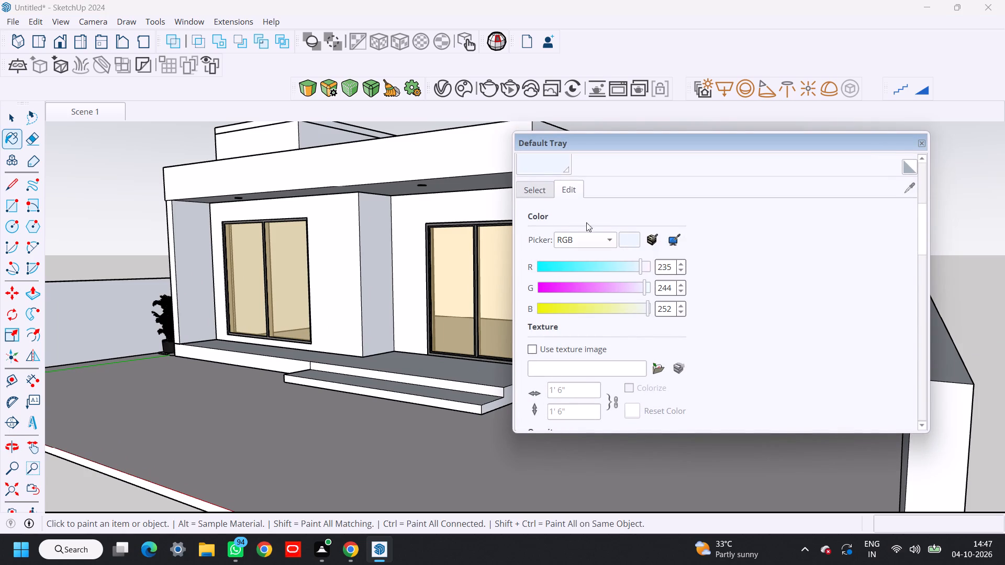
click(538, 194)
click(585, 201)
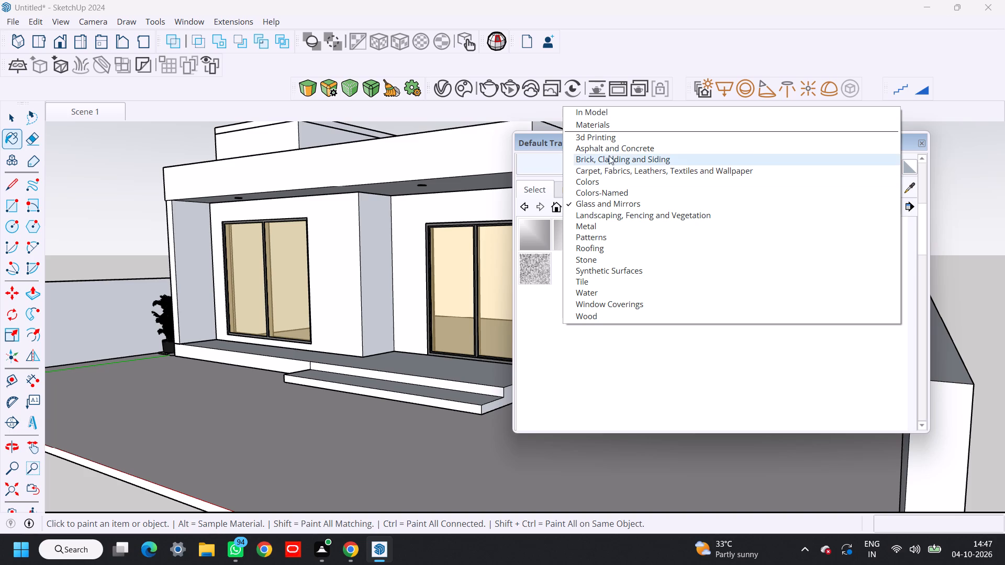
click(612, 219)
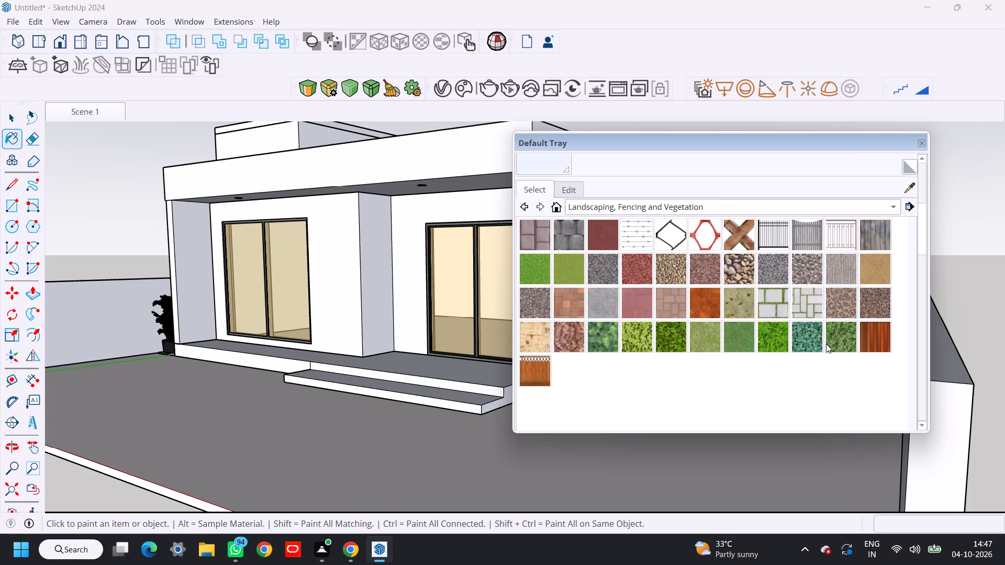
click(531, 268)
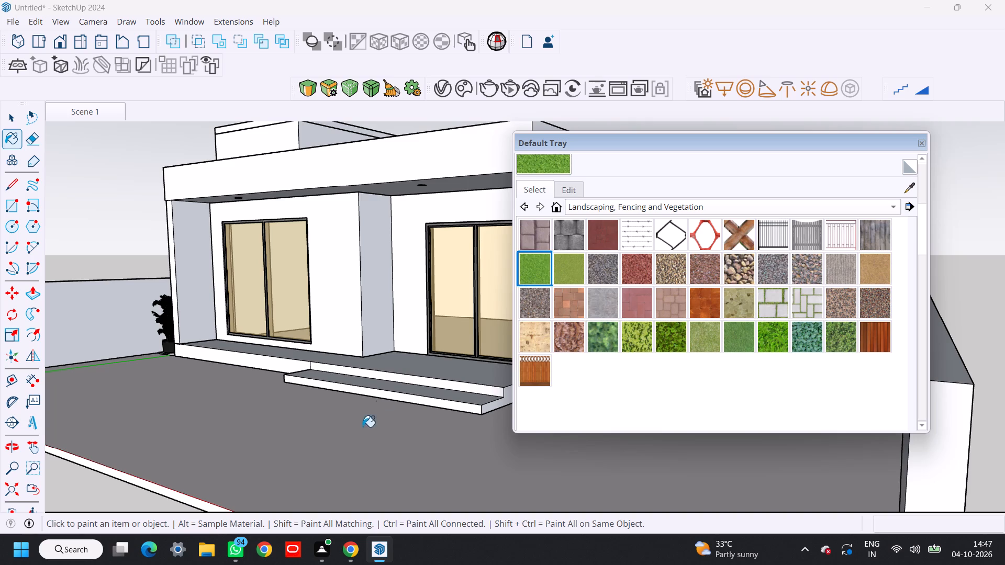
click(352, 443)
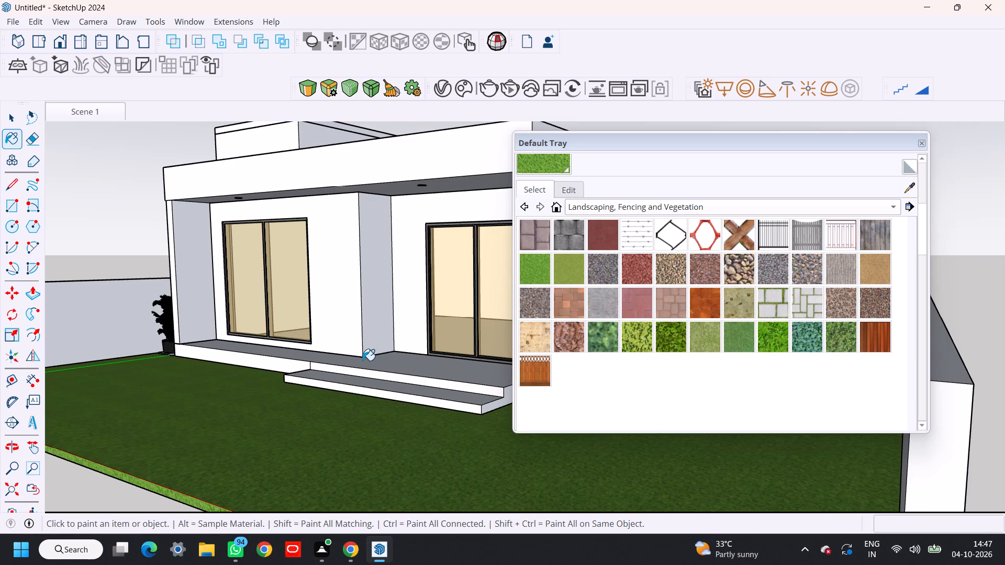
key(space)
shift+middle_drag(330, 387, 333, 388)
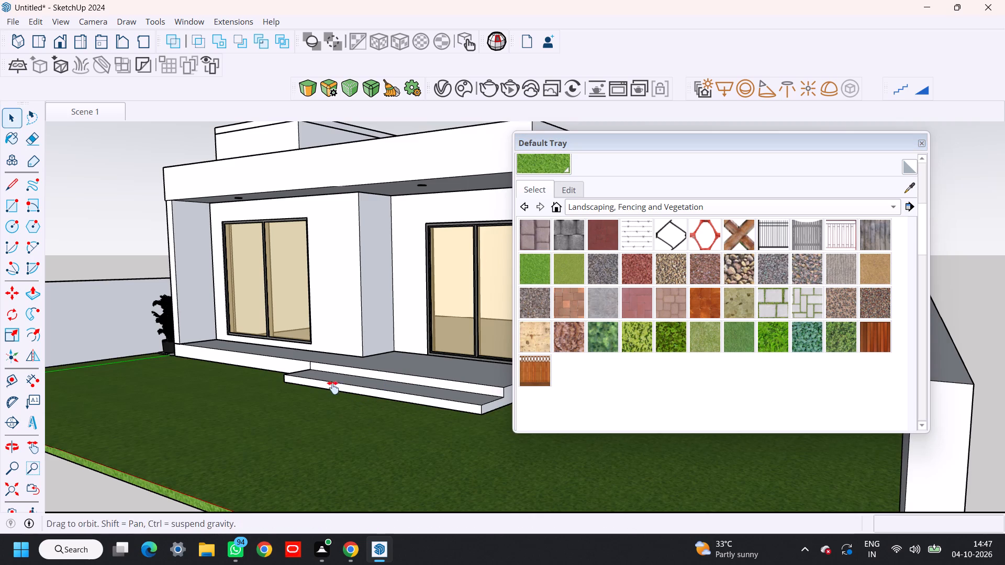
shift+middle_drag(333, 388, 352, 397)
click(926, 144)
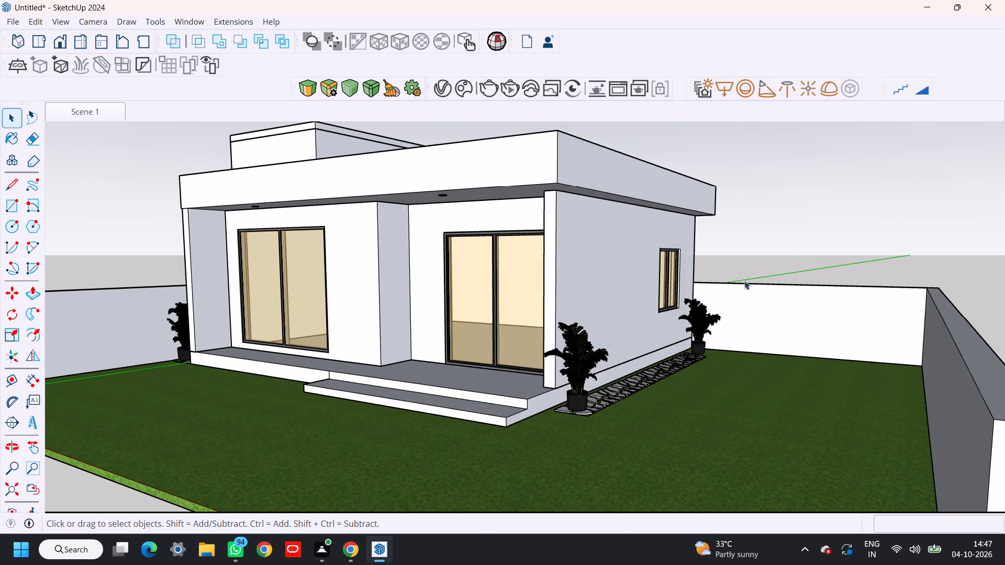
Frame a low front-corner view showing the whole house, palms and lawn, and update Scene 1 with it.
shift+middle_drag(628, 377, 668, 380)
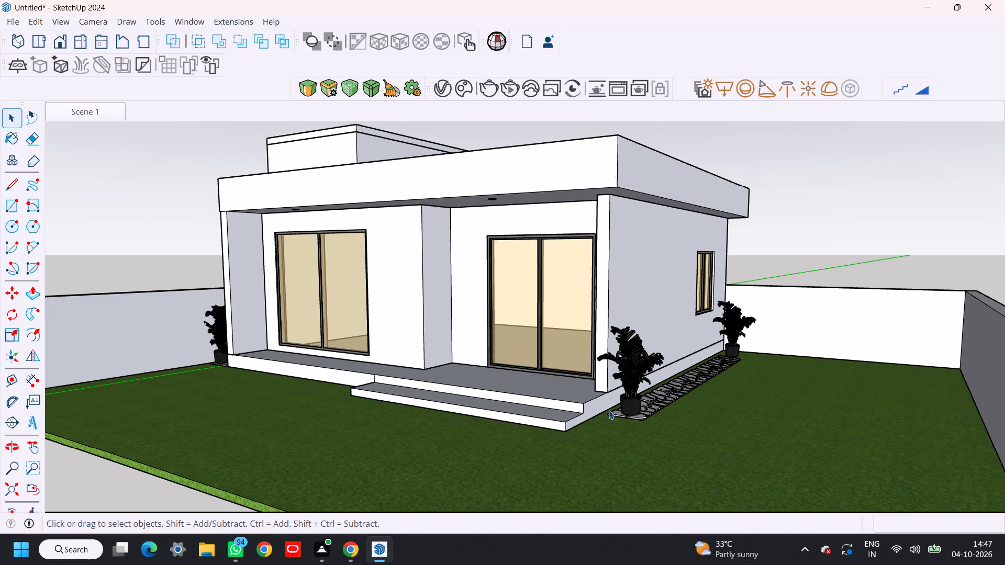
shift+middle_drag(597, 410, 647, 473)
middle_drag(649, 432, 620, 389)
shift+middle_drag(652, 388, 591, 387)
middle_drag(643, 396, 645, 396)
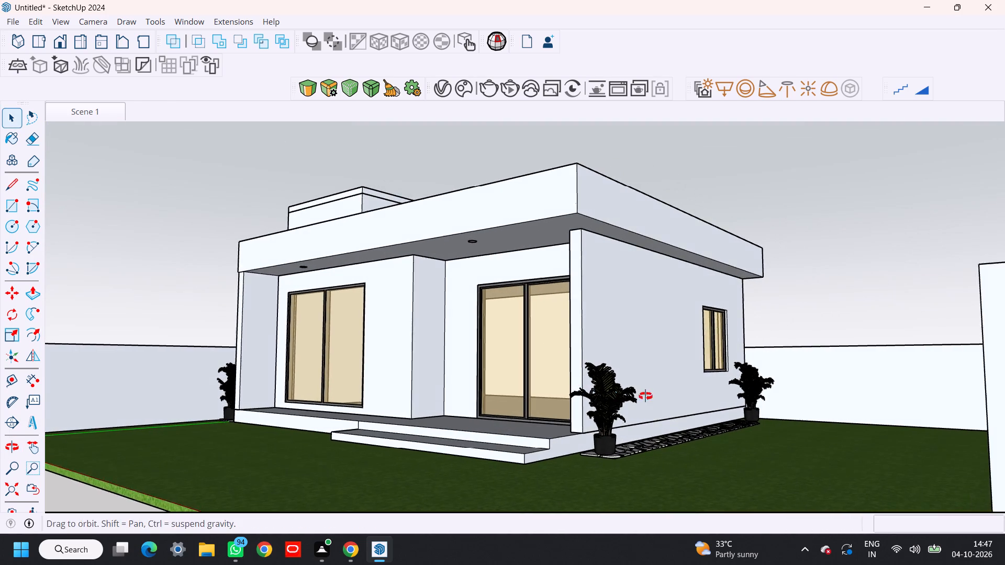
middle_drag(645, 396, 685, 406)
click(94, 110)
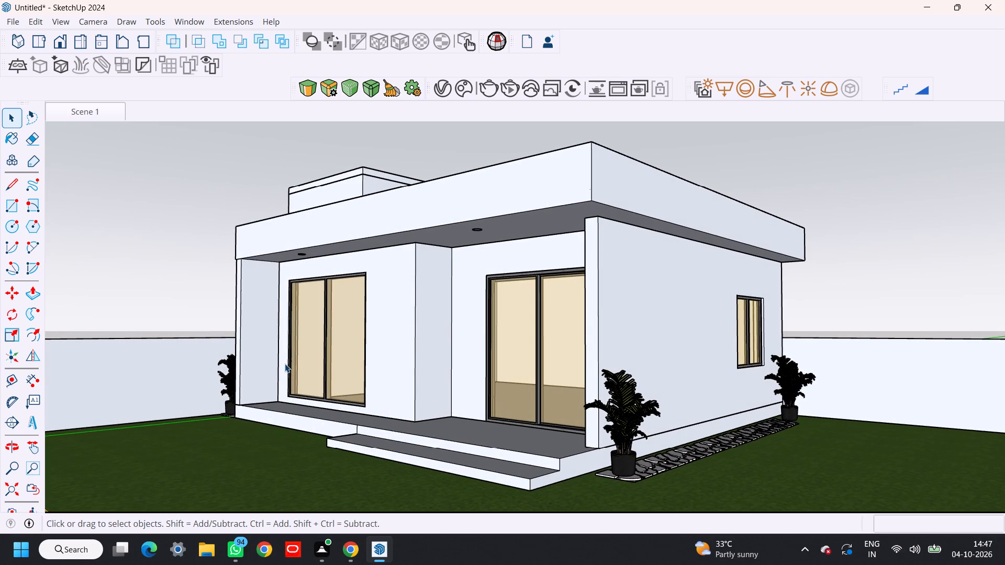
middle_drag(286, 364, 288, 356)
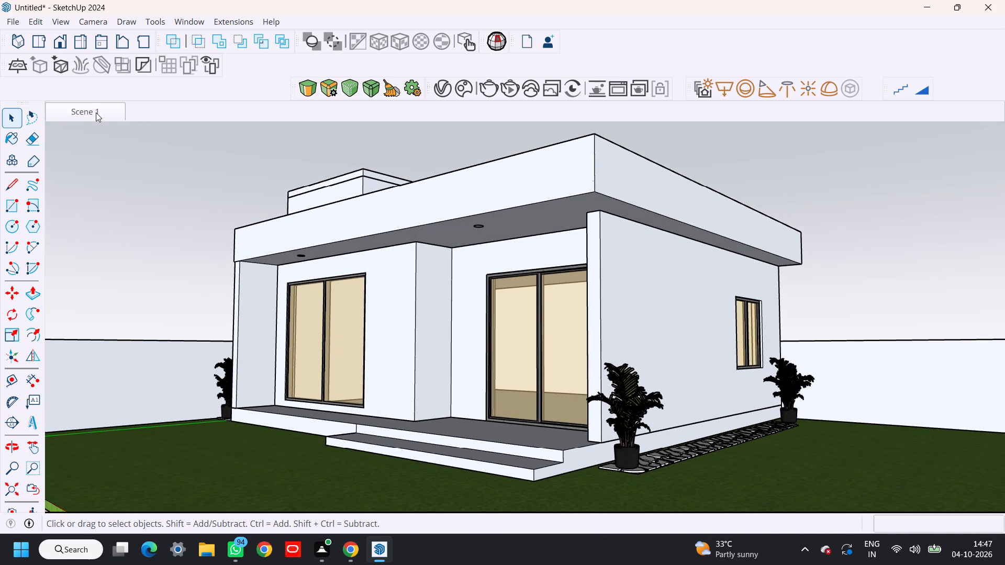
shift+middle_drag(416, 291, 372, 268)
middle_drag(438, 293, 448, 299)
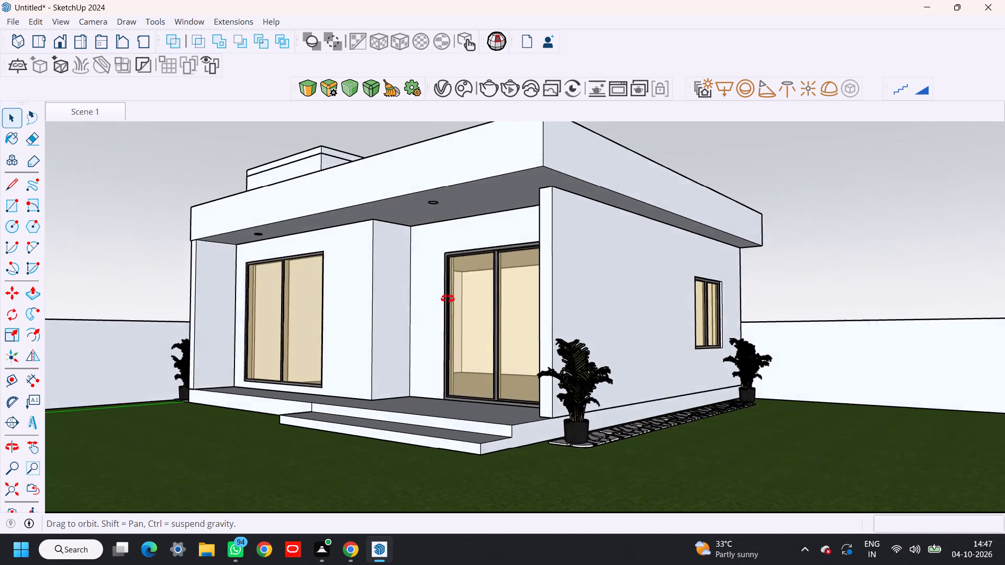
middle_drag(448, 299, 469, 307)
shift+middle_drag(470, 307, 509, 324)
middle_drag(507, 323, 493, 317)
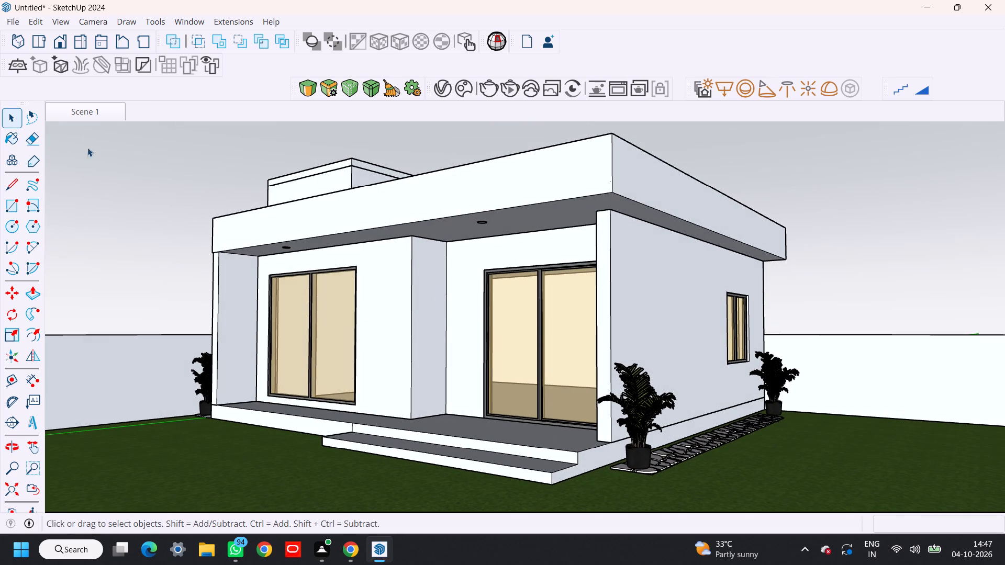
right_click(86, 115)
click(132, 177)
Place a guide on the lawn parallel to the lower entrance step's front bottom edge, offset 2" outward.
shift+middle_drag(300, 320, 297, 250)
middle_drag(353, 297, 399, 430)
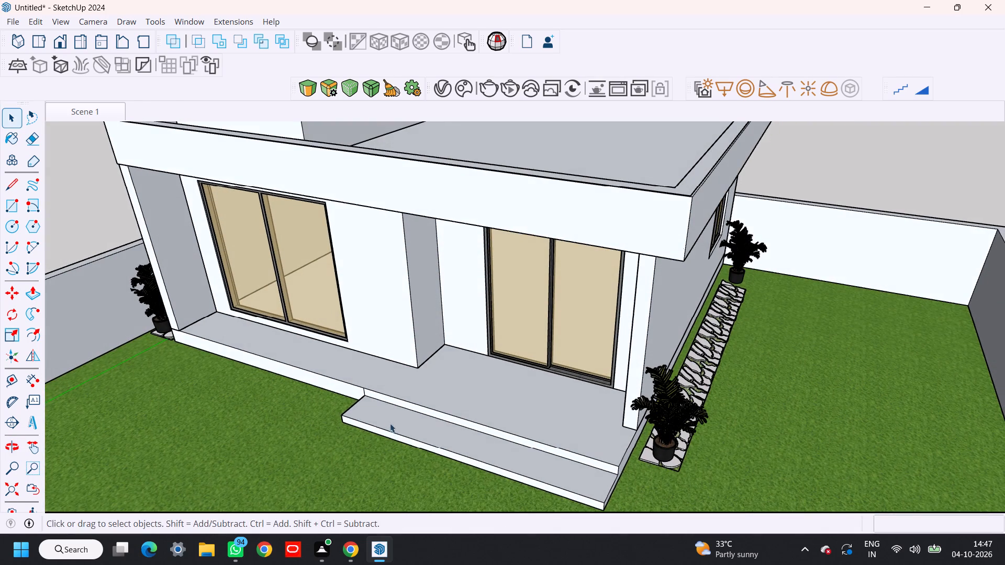
shift+middle_drag(390, 422, 394, 364)
key(t)
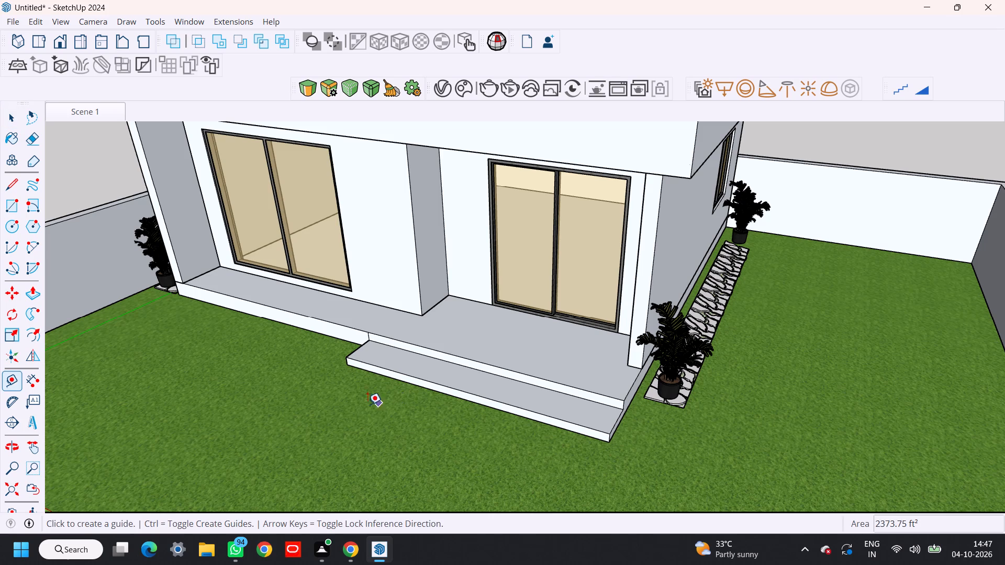
scroll(343, 402, up, 9)
click(389, 335)
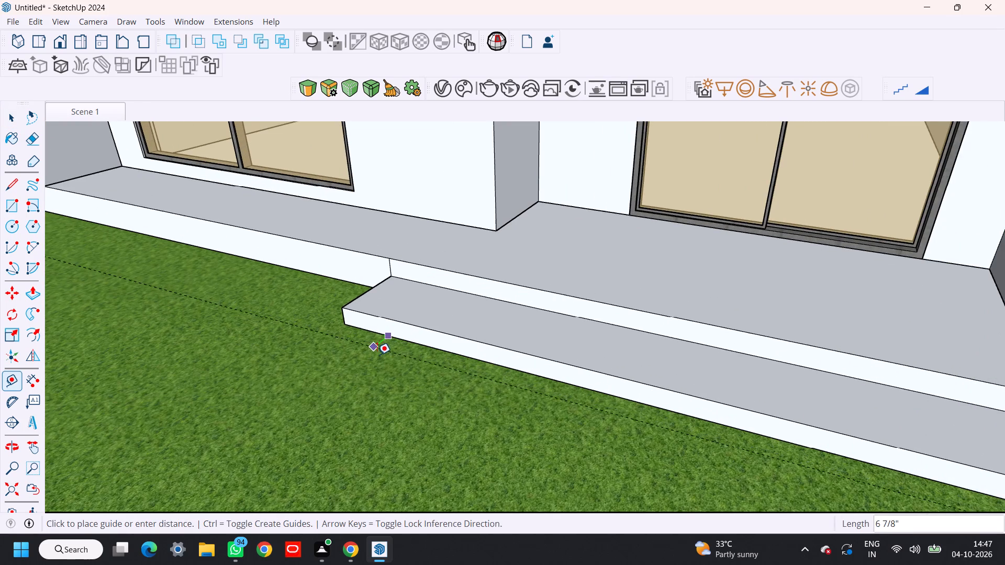
key(1)
key(shift+quotedbl)
key(Return)
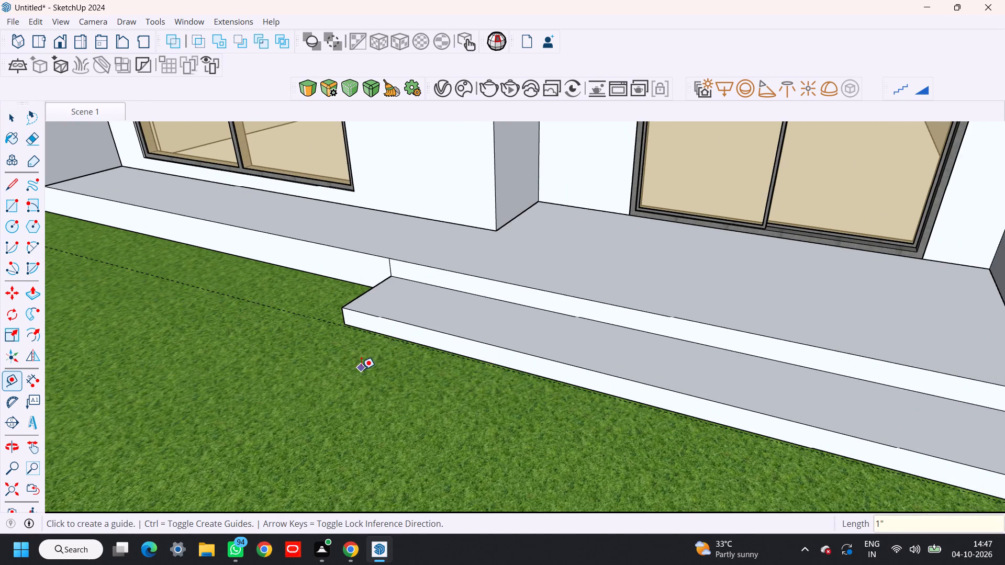
key(2)
key(apostrophe)
key(Return)
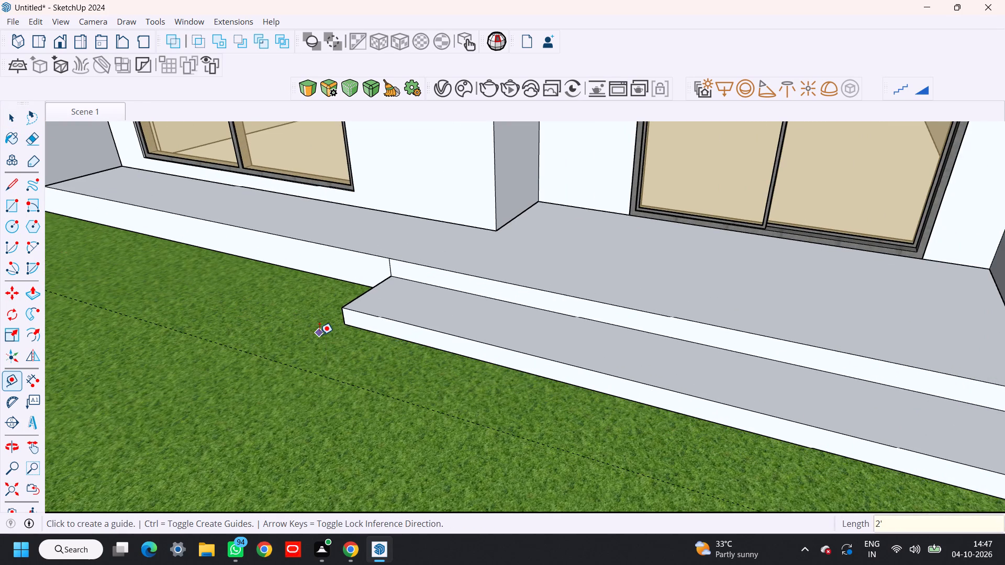
key(2)
key(shift+quotedbl)
key(Return)
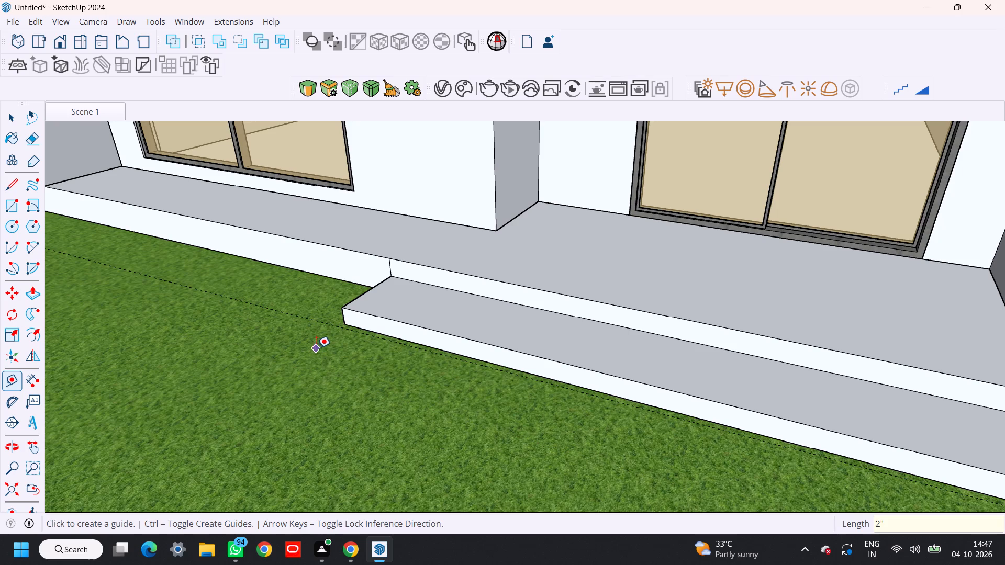
Place a parallel guide on the lawn 8' outward from the guide beside the entrance step.
click(322, 327)
scroll(264, 366, down, 9)
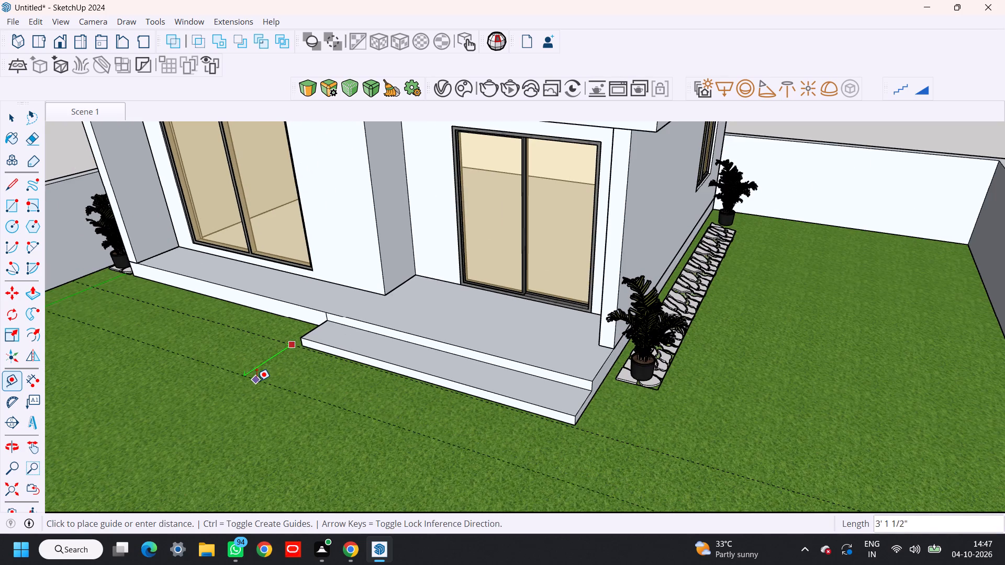
shift+middle_drag(255, 382, 340, 312)
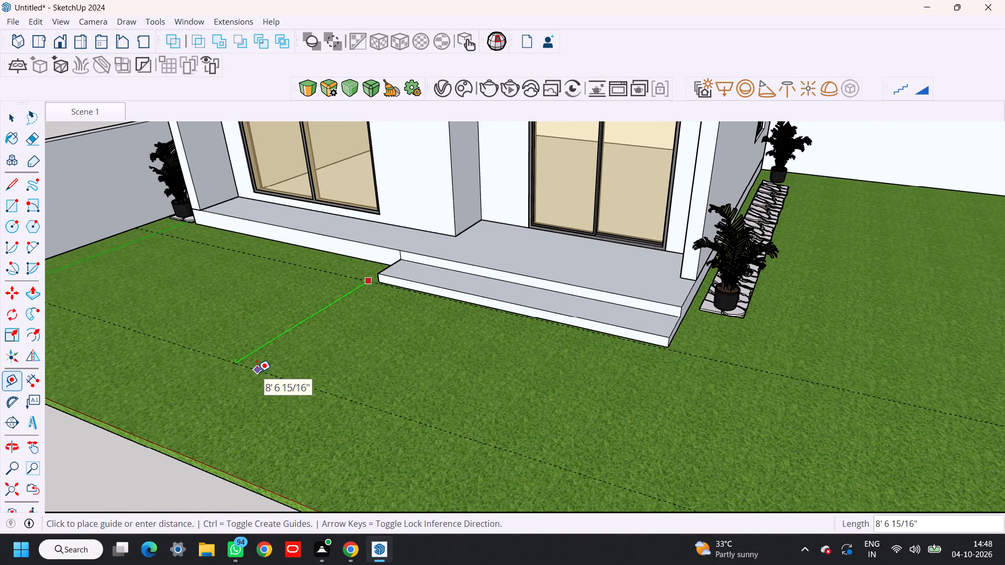
text(4')
key(Return)
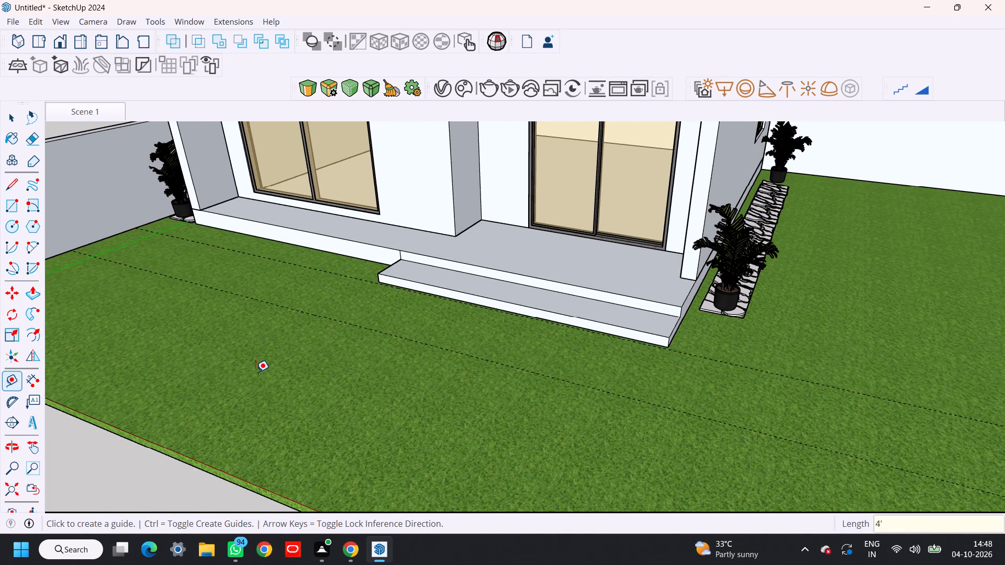
text(8')
key(Return)
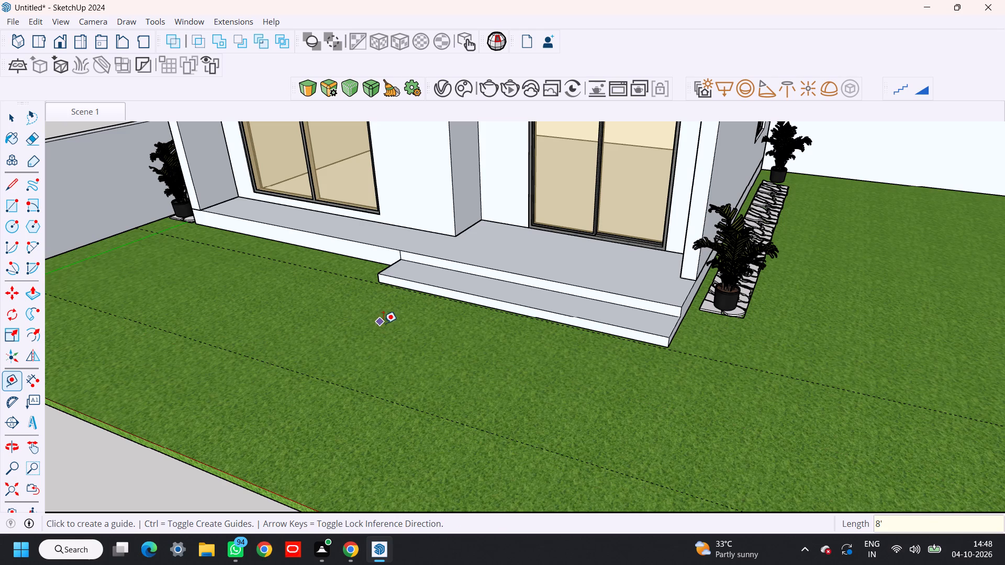
Place a guide across the lawn, perpendicular to the entrance step, about 26' 4" from the side boundary wall.
scroll(157, 236, up, 1)
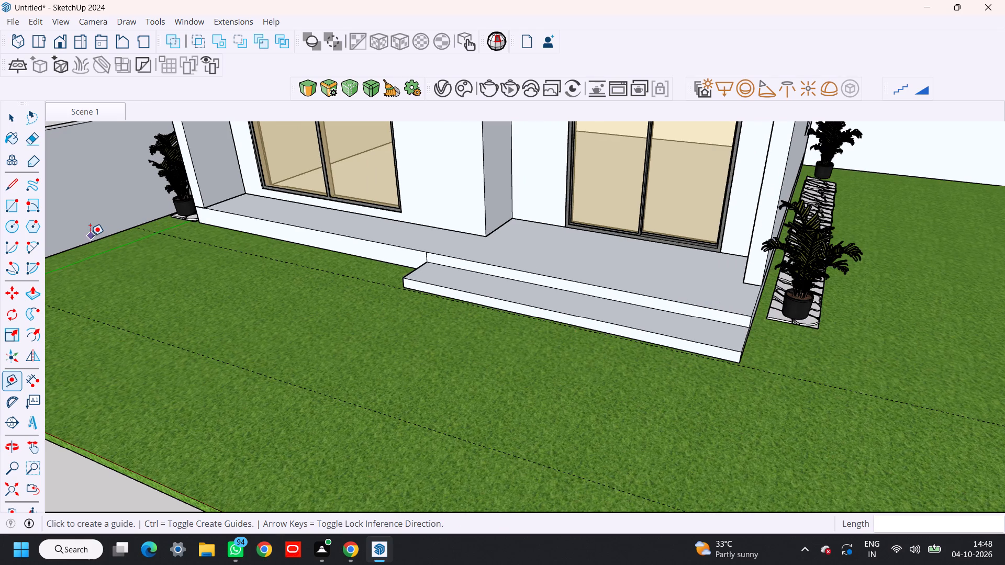
click(95, 241)
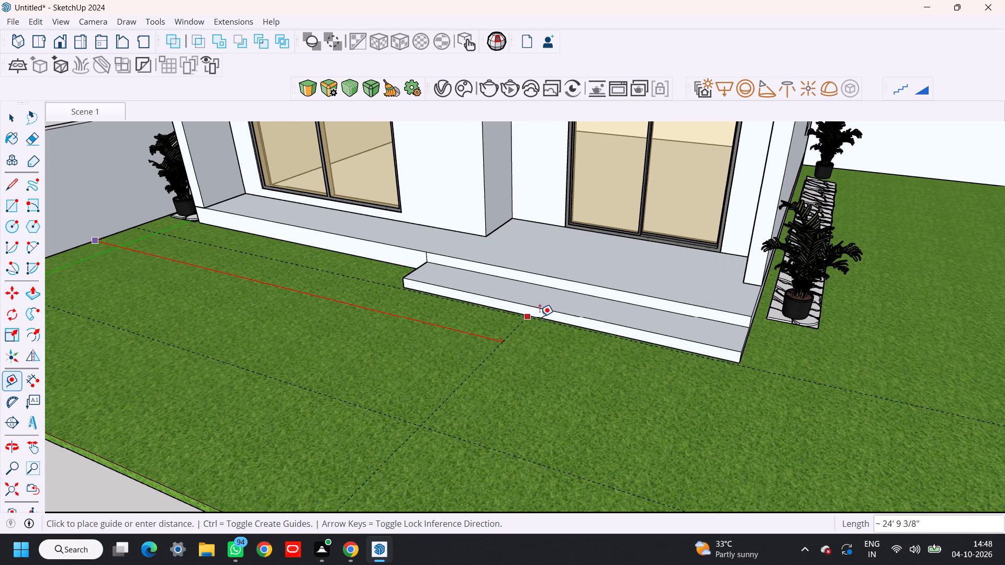
click(562, 321)
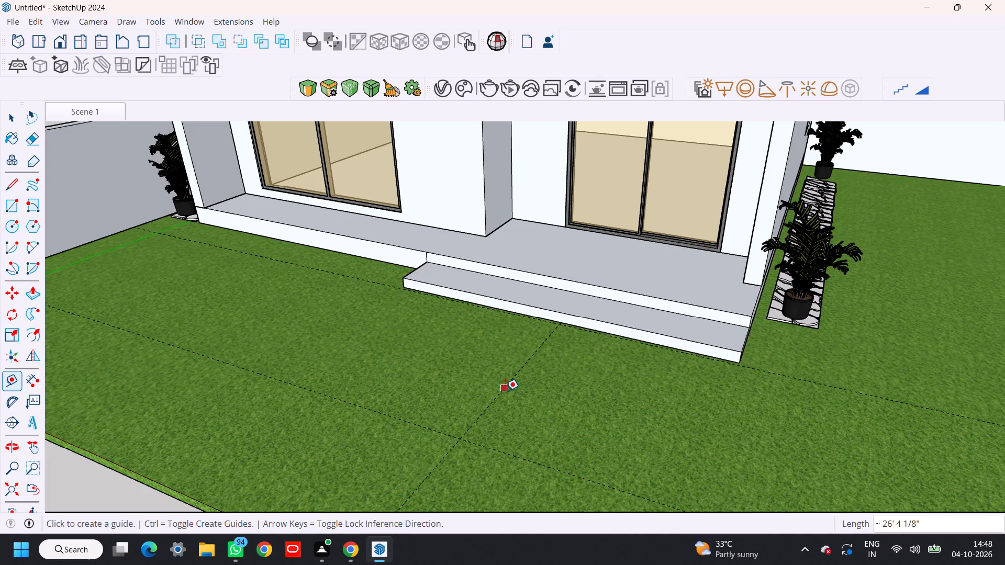
Place a parallel guide 10' from the perpendicular guide, towards the side boundary wall.
click(505, 391)
text(10)
key(apostrophe)
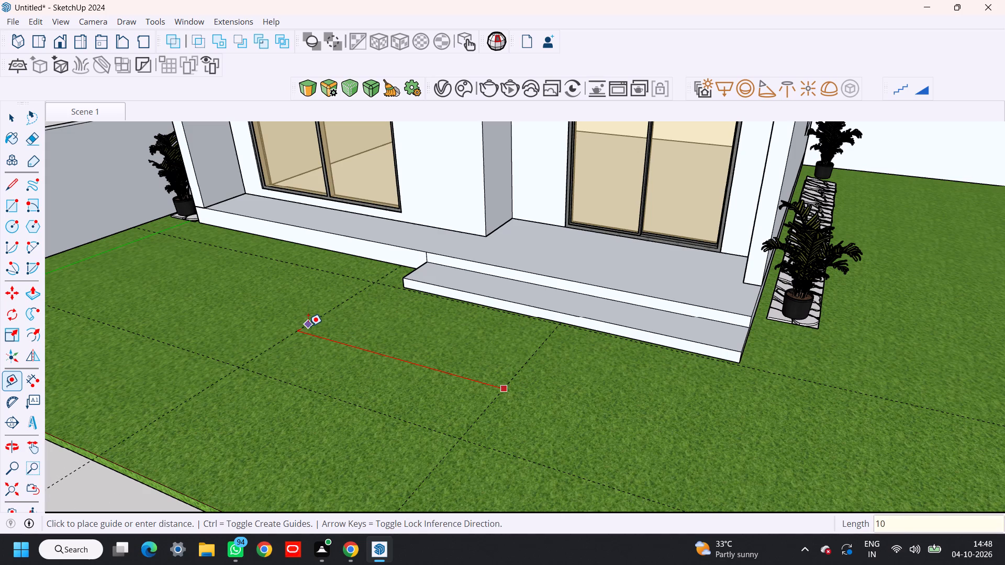
key(Return)
key(Escape)
Draw a rectangle on the lawn in front of the entrance step, filling the area between the four guides.
key(r)
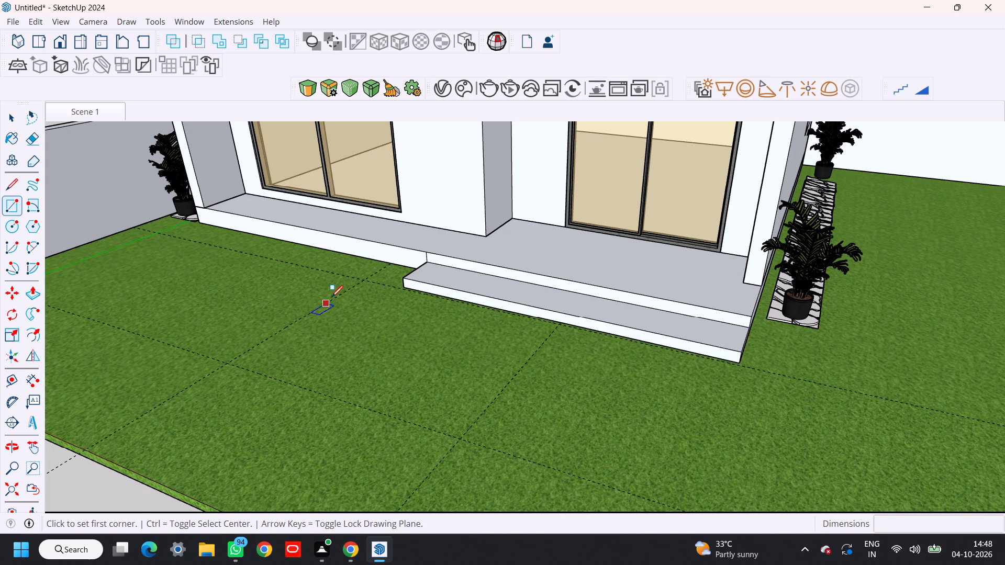
click(362, 278)
click(459, 437)
key(space)
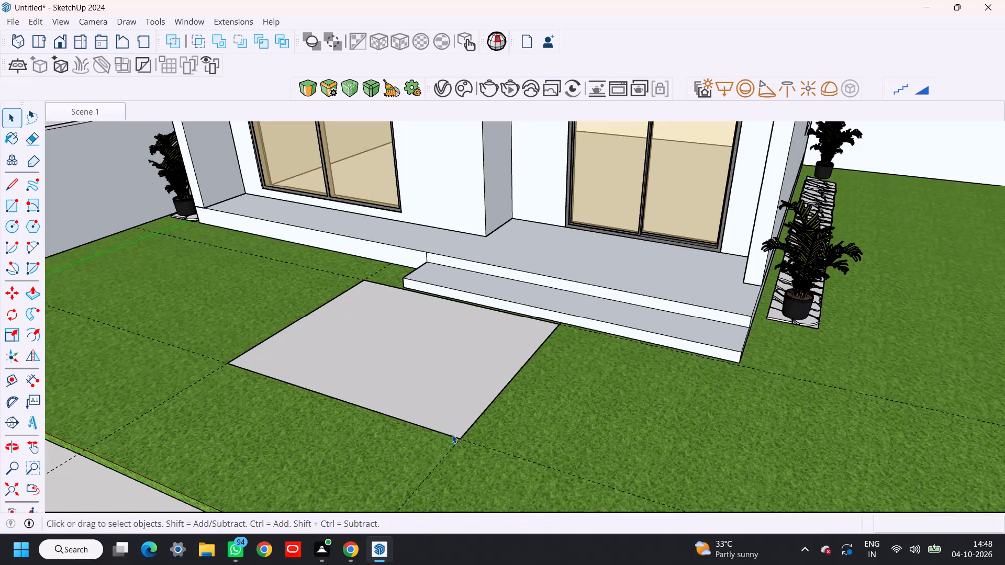
Push/Pull the rectangle in front of the entrance step up by .5" into a thin slab.
key(p)
scroll(445, 413, up, 3)
click(437, 400)
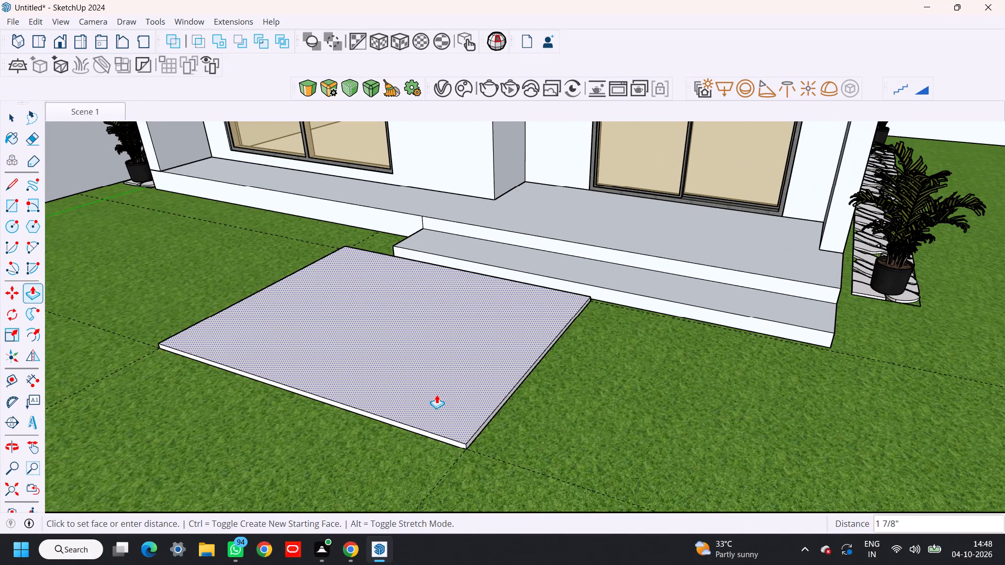
text(.5)
key(shift+quotedbl)
key(Return)
key(space)
Select the whole thin slab and make it a group.
triple_click(434, 379)
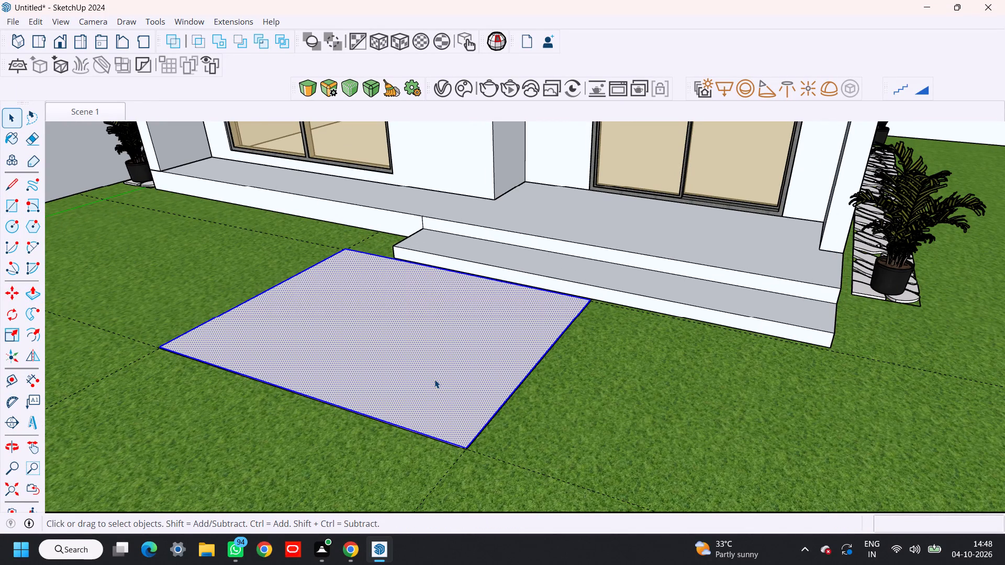
triple_click(433, 378)
click(433, 377)
right_click(433, 376)
click(489, 208)
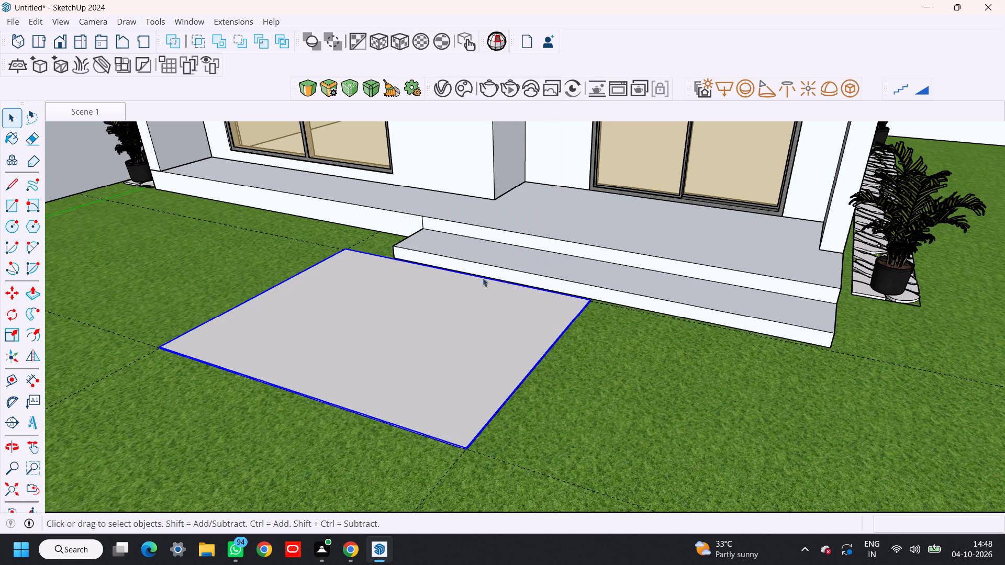
Place a guide on the lawn 2" outward from the slab's side edge facing the palm planting strip.
shift+middle_drag(559, 402, 484, 388)
key(t)
scroll(492, 388, up, 7)
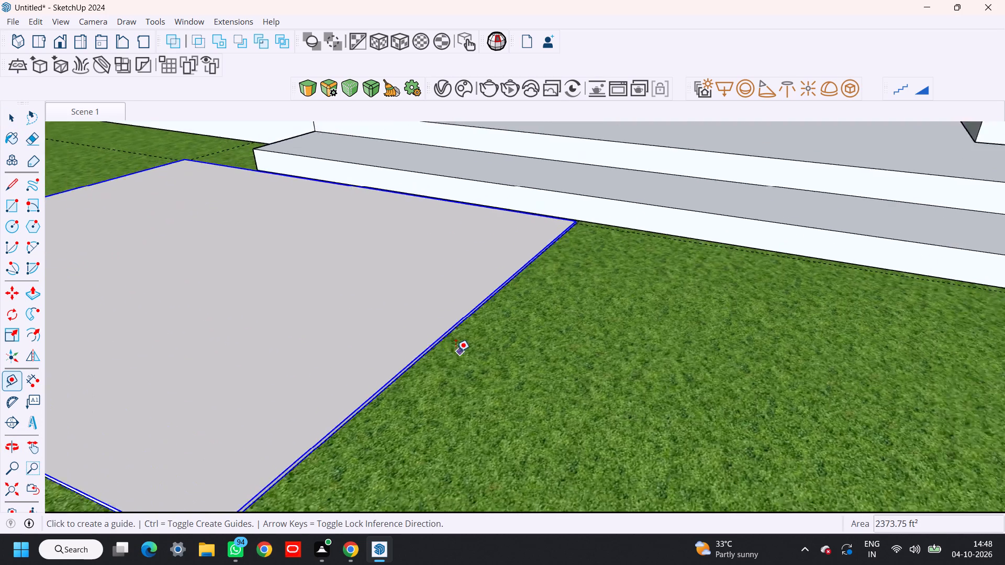
scroll(456, 352, up, 13)
click(417, 352)
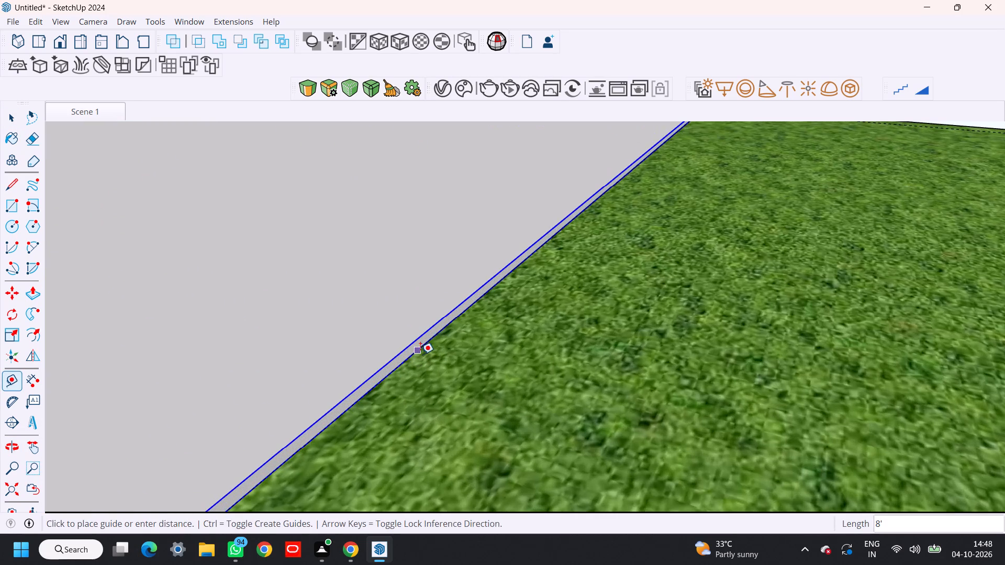
text(2")
key(Return)
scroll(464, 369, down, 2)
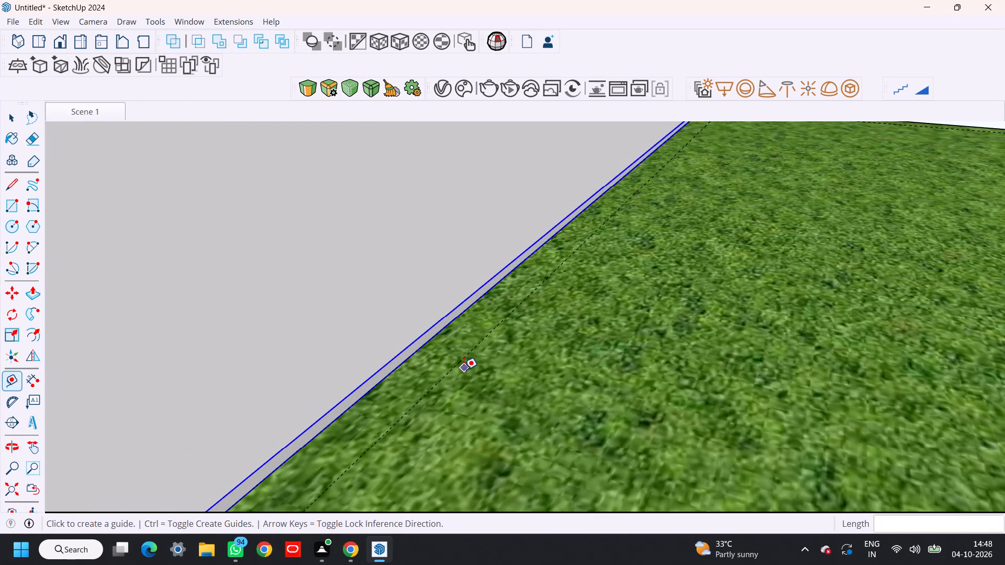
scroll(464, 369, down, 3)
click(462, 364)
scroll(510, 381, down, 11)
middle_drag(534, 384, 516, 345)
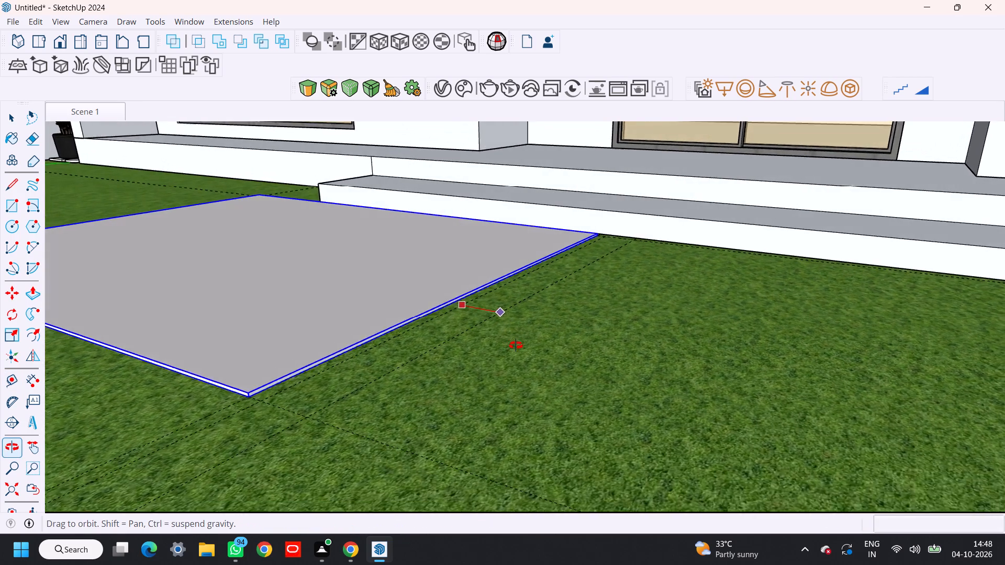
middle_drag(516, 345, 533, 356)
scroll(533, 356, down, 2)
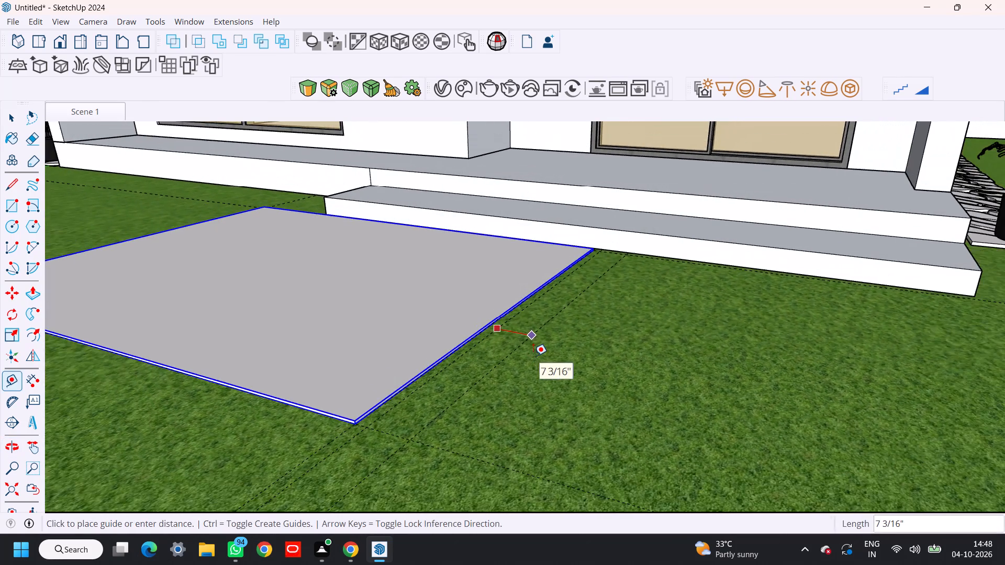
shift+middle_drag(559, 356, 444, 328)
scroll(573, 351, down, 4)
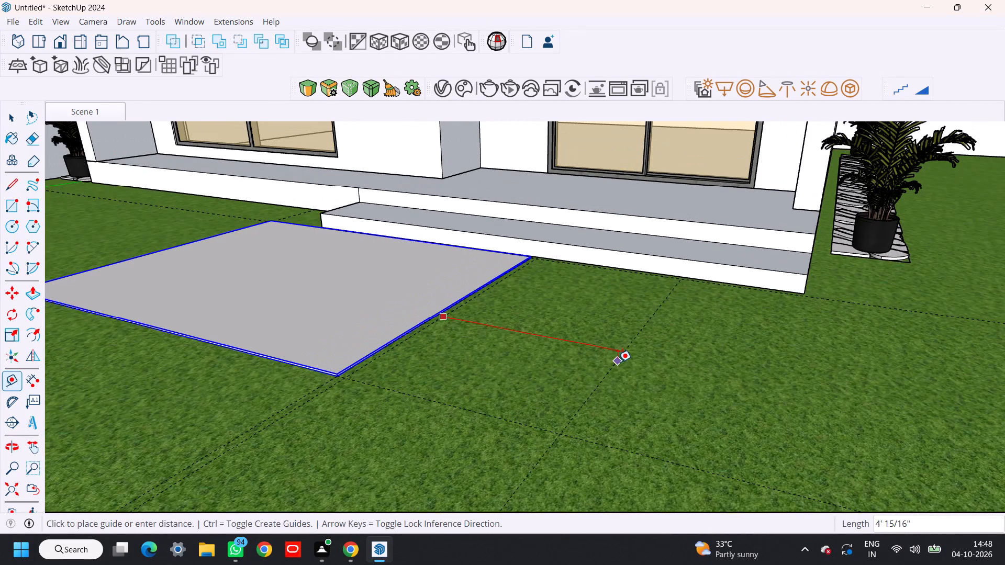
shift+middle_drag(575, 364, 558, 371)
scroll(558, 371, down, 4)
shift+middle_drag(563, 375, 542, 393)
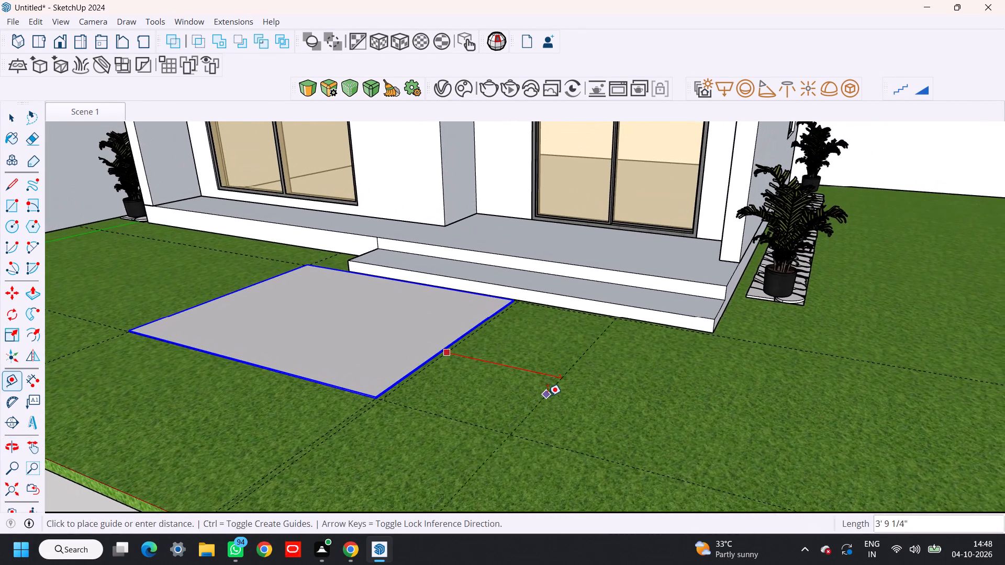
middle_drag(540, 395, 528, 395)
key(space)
Inside the slab group, Push/Pull the side face towards the palm planting strip by 3', and close the group.
scroll(401, 352, up, 4)
double_click(398, 353)
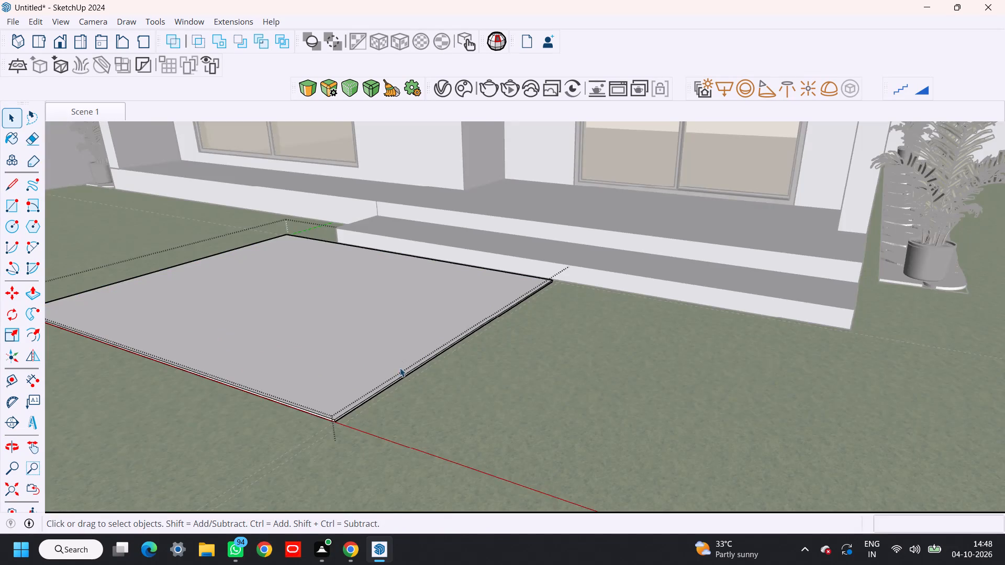
scroll(426, 399, up, 20)
scroll(426, 399, up, 1)
key(p)
click(314, 342)
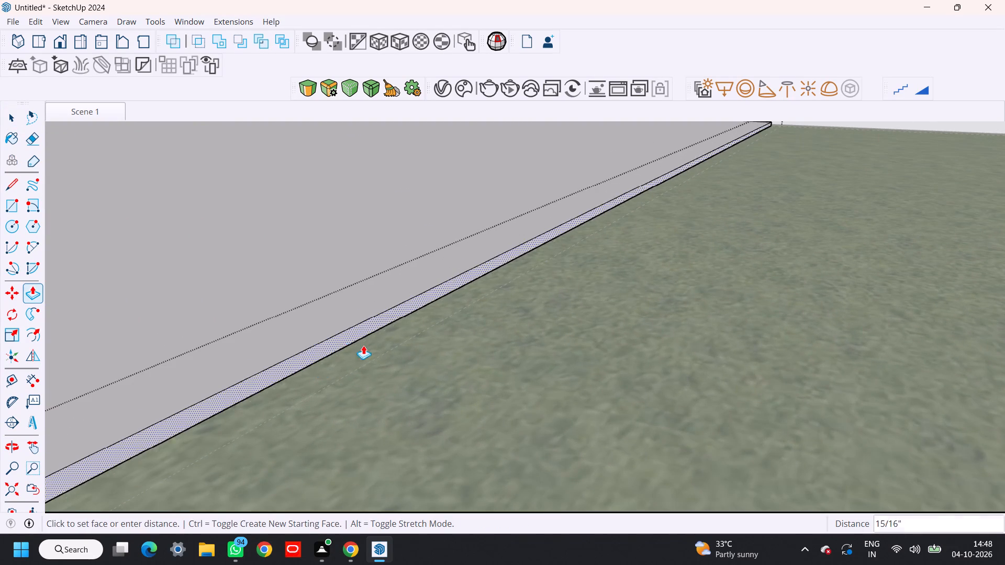
scroll(368, 346, down, 20)
scroll(368, 346, down, 1)
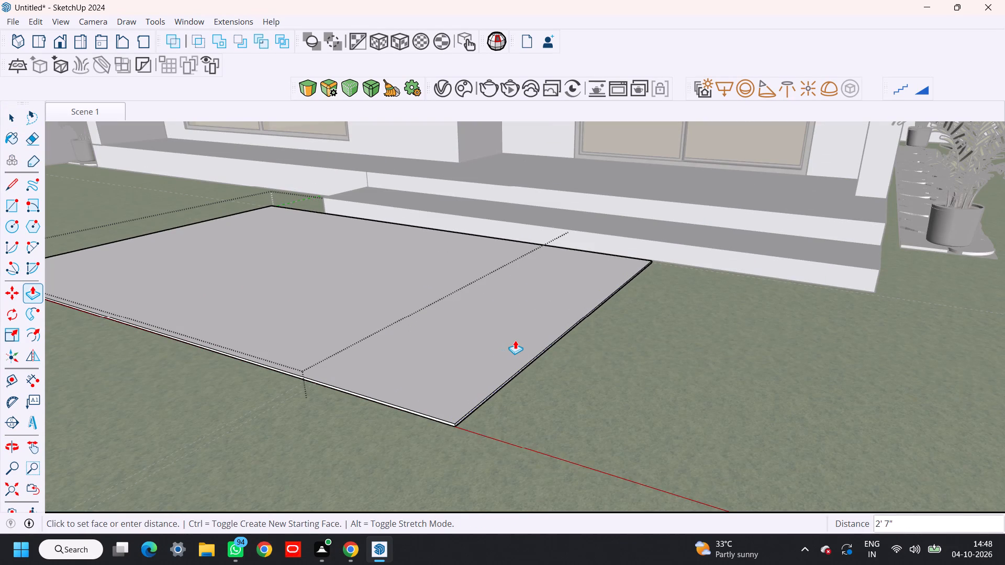
text(3')
key(Return)
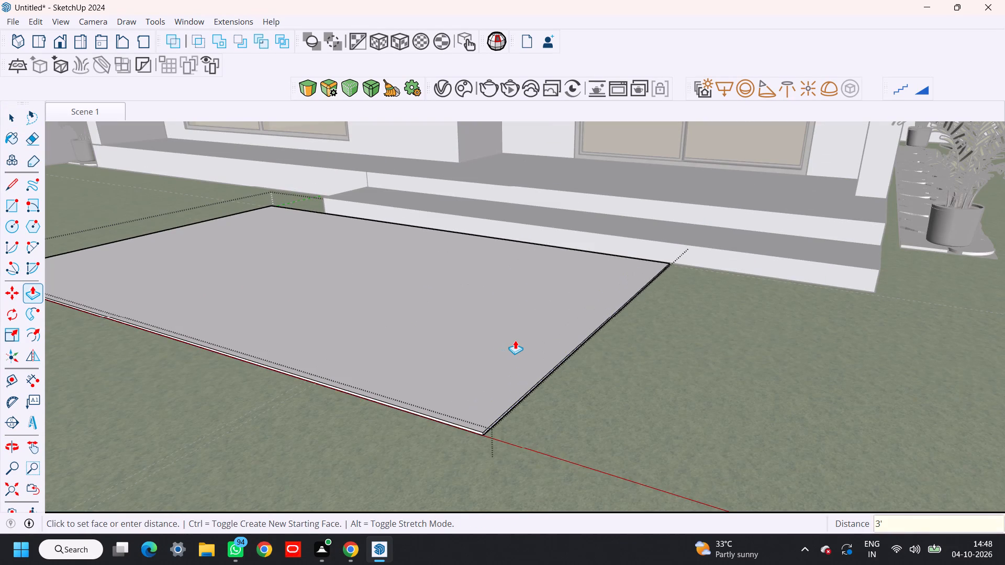
key(space)
scroll(515, 340, down, 10)
click(251, 456)
Place a guide on the lawn 2" outward from the extended slab's side edge.
shift+middle_drag(546, 374, 493, 394)
scroll(528, 375, up, 20)
scroll(528, 375, up, 6)
key(t)
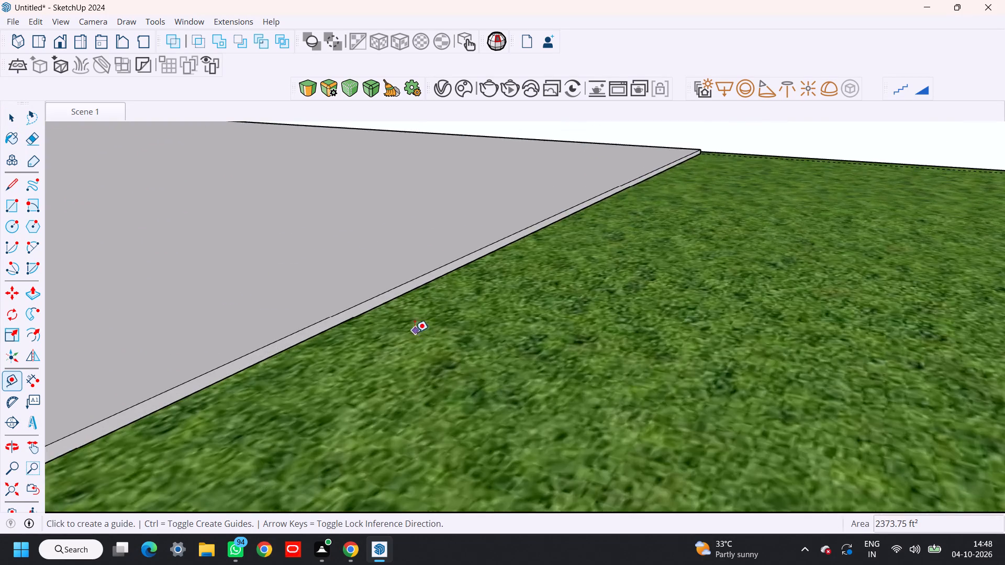
scroll(415, 332, up, 3)
click(389, 287)
text(2")
key(Return)
Place a parallel guide about 3' 9" from the slab-side guide, near the entrance step's outer corner.
click(427, 302)
scroll(497, 314, down, 13)
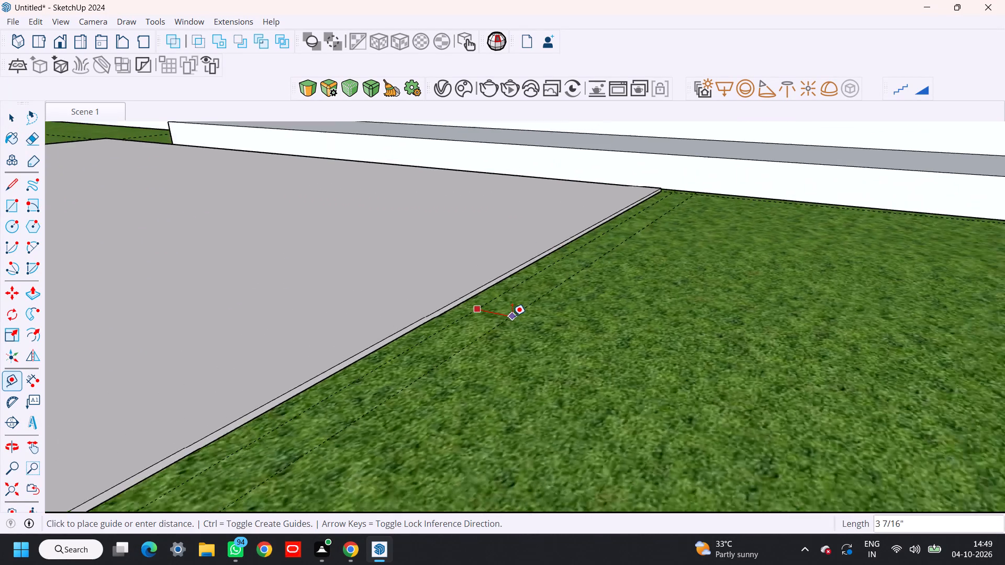
scroll(512, 316, down, 2)
shift+middle_drag(526, 316, 372, 310)
shift+middle_drag(627, 289, 538, 317)
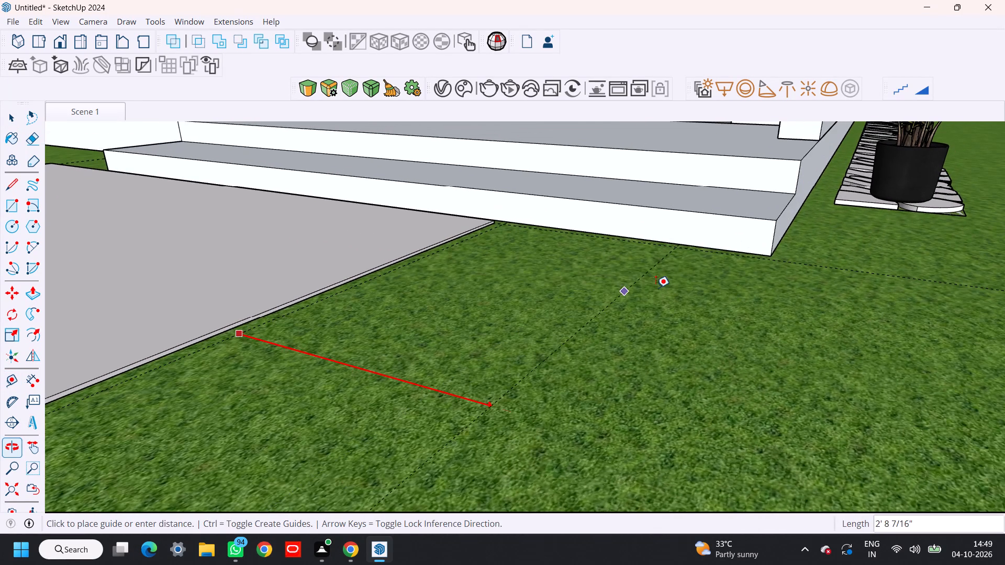
click(747, 257)
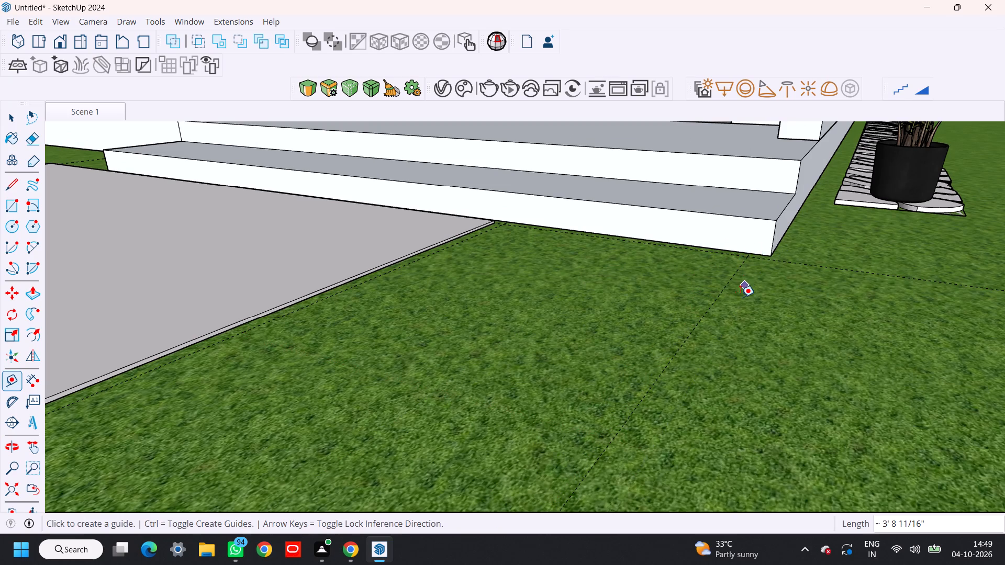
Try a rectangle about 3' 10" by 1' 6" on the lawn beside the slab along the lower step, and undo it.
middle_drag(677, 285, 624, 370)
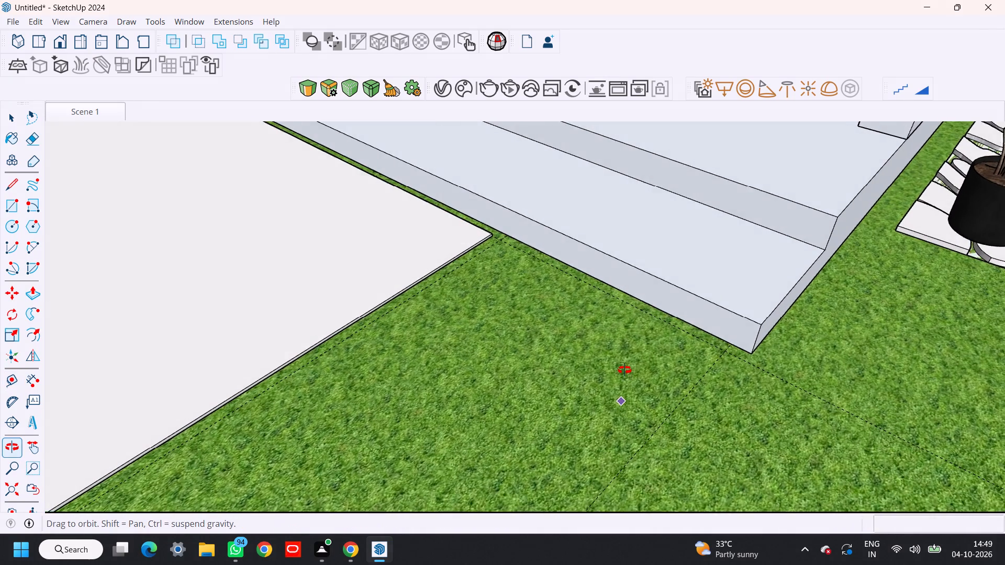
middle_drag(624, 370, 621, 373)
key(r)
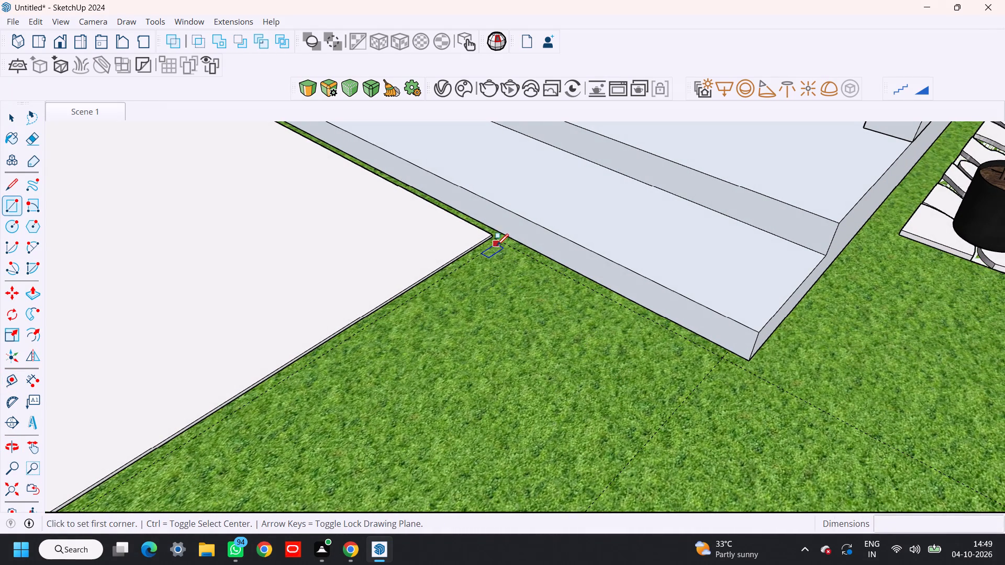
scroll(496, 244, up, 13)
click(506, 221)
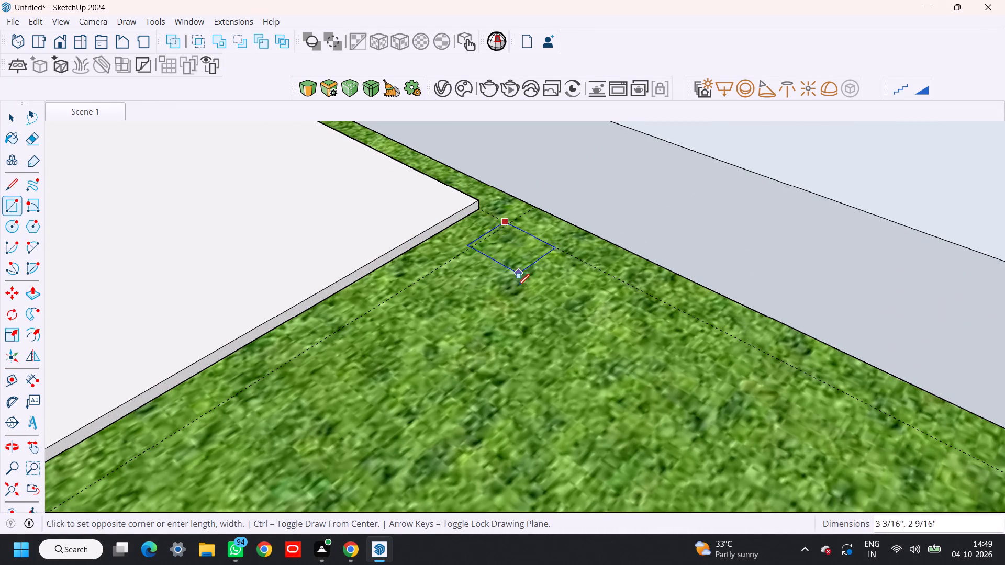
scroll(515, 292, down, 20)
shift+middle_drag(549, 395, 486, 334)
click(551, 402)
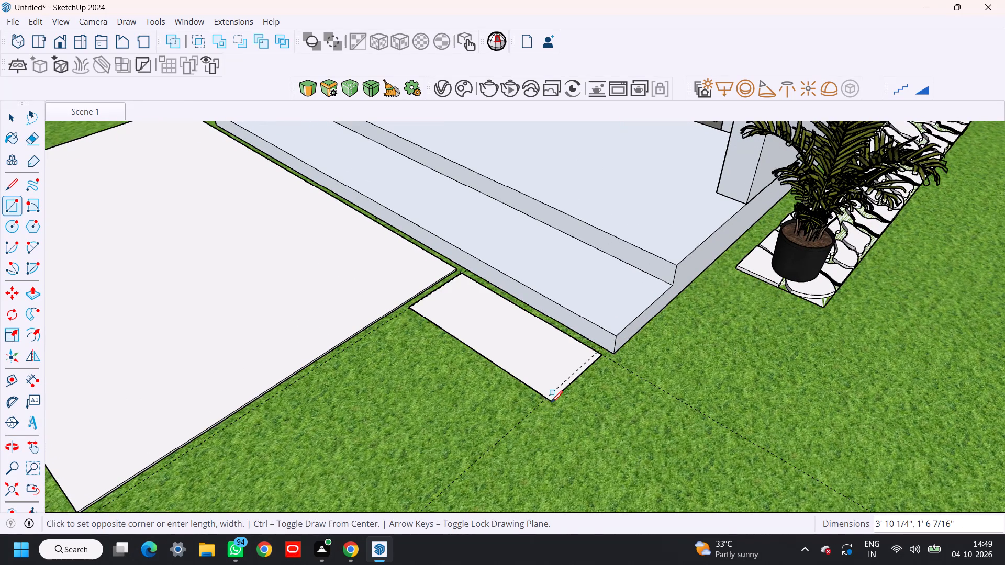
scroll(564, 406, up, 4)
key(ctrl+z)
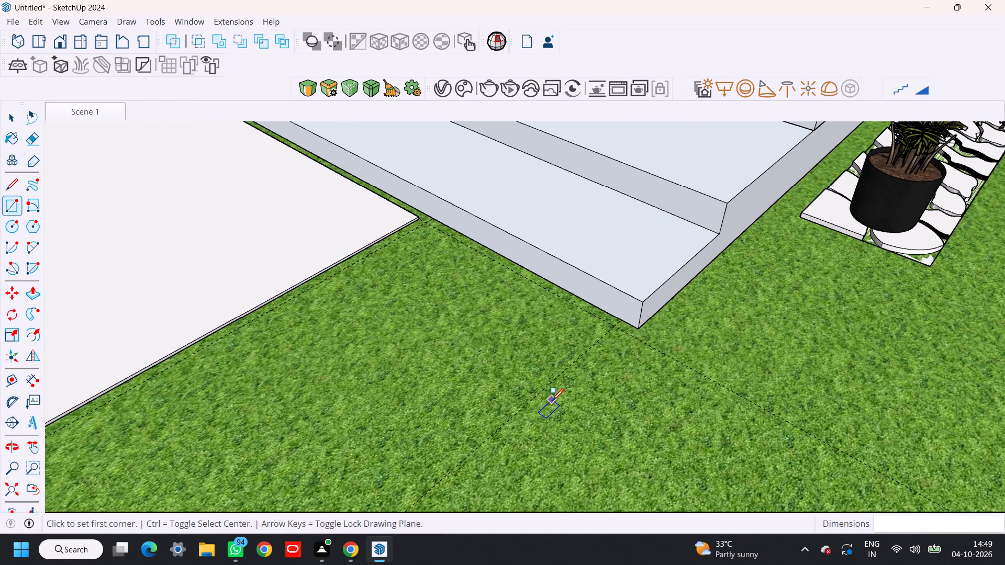
Draw a rectangle about 3' 8" by 1' 6" between the guides beside the slab, along the lower step's front.
click(543, 392)
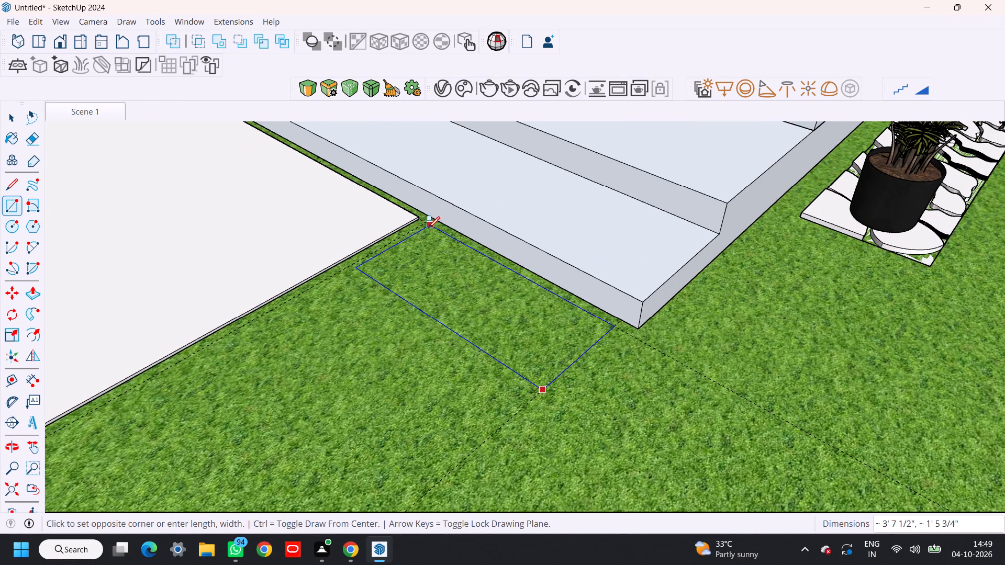
click(427, 224)
key(space)
Push/Pull the small rectangle beside the large slab up by .5" into a thin paver.
key(p)
double_click(493, 308)
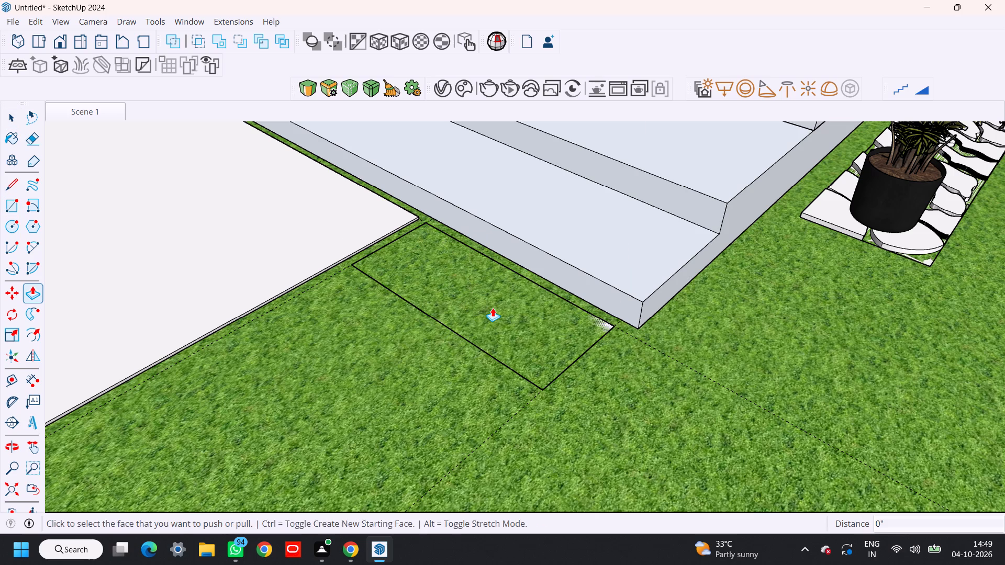
key(ctrl+z)
click(494, 309)
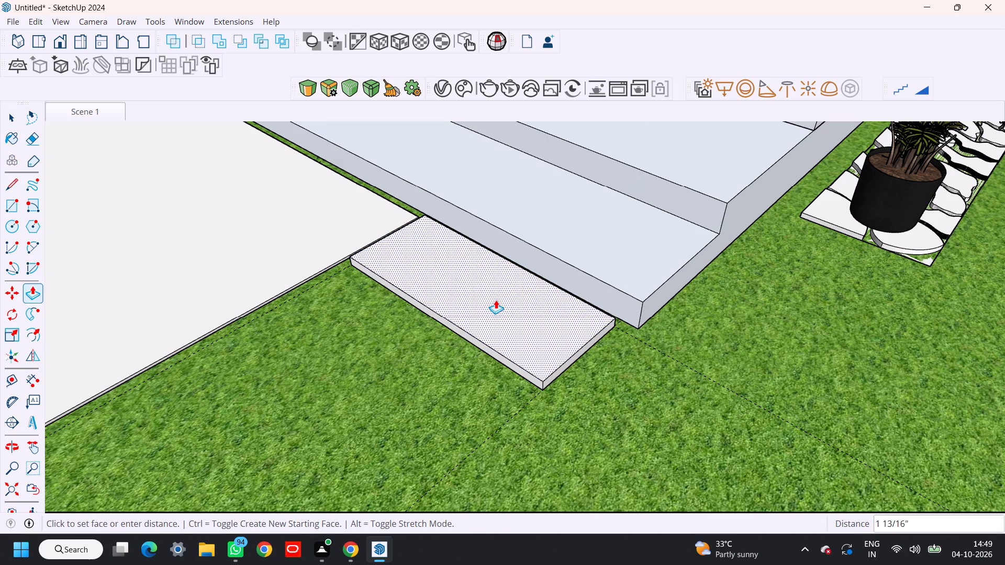
key(period)
text(5")
key(Return)
middle_drag(378, 331, 464, 178)
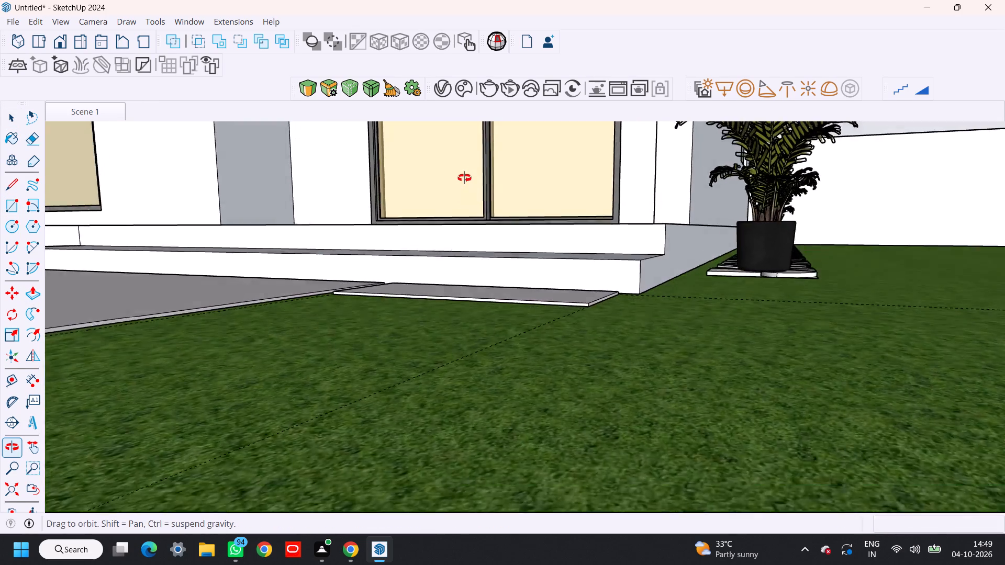
middle_drag(464, 178, 434, 219)
key(space)
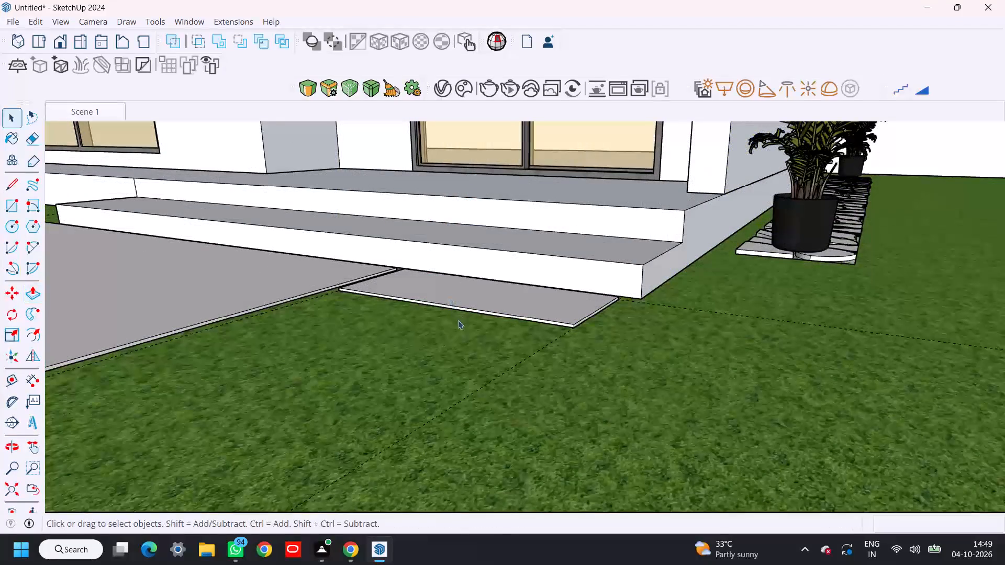
Copy the thin paver about 1' 6 7/16" along the green axis, leaving a narrow gap beside the original.
shift+middle_drag(461, 325, 474, 239)
middle_drag(509, 250, 416, 335)
triple_click(538, 290)
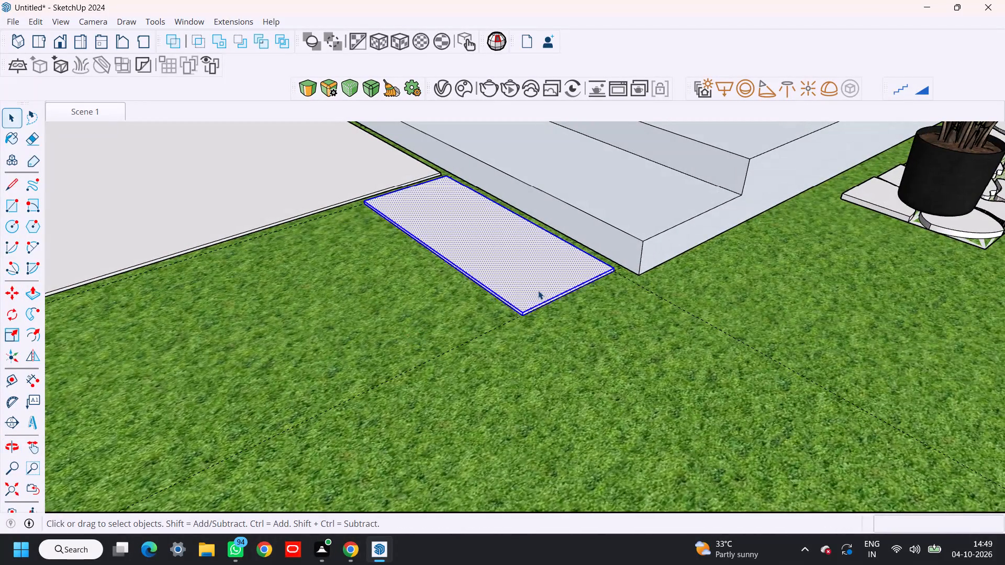
double_click(538, 290)
key(m)
scroll(613, 290, up, 9)
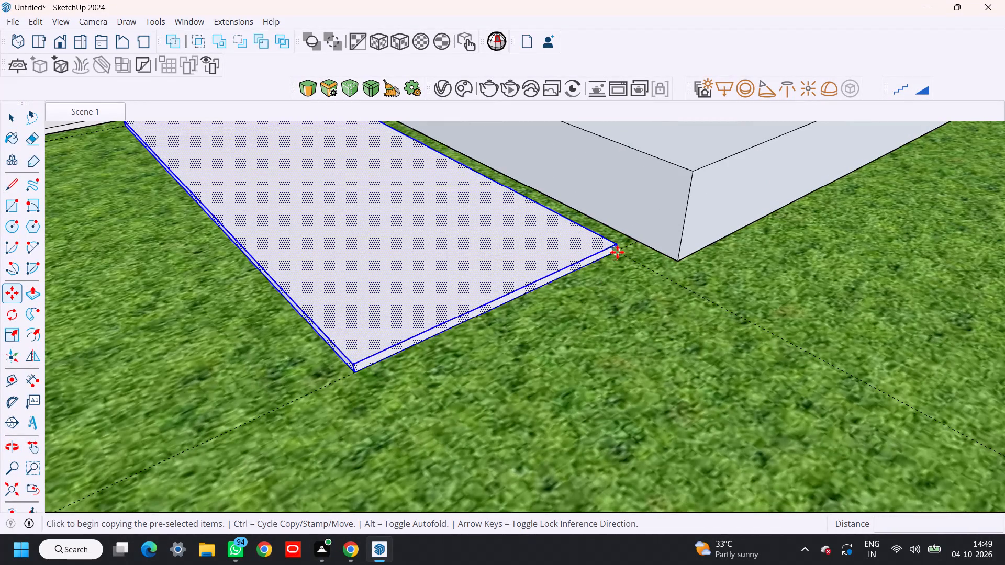
click(617, 252)
key(Left)
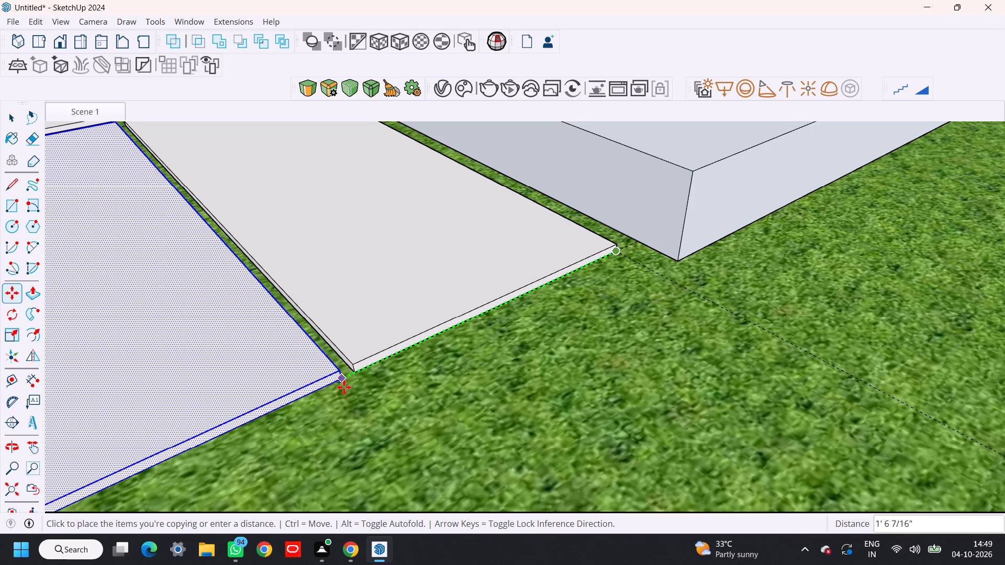
click(344, 387)
scroll(344, 387, down, 7)
shift+middle_drag(368, 389, 511, 358)
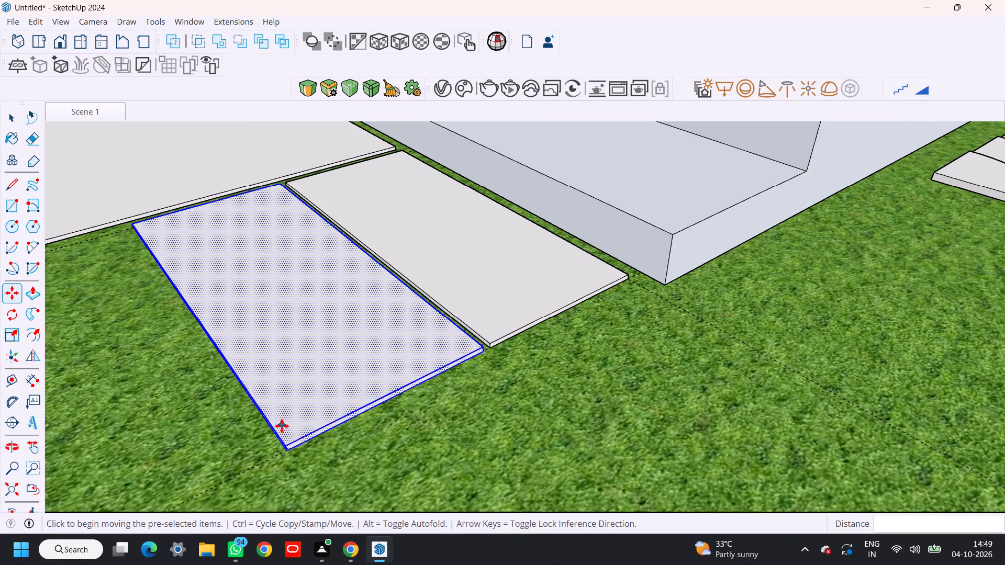
key(space)
Push/Pull the copied paver's front edge face outward by 2' to deepen it.
shift+middle_drag(292, 422, 415, 333)
middle_drag(415, 369, 445, 315)
scroll(447, 309, up, 9)
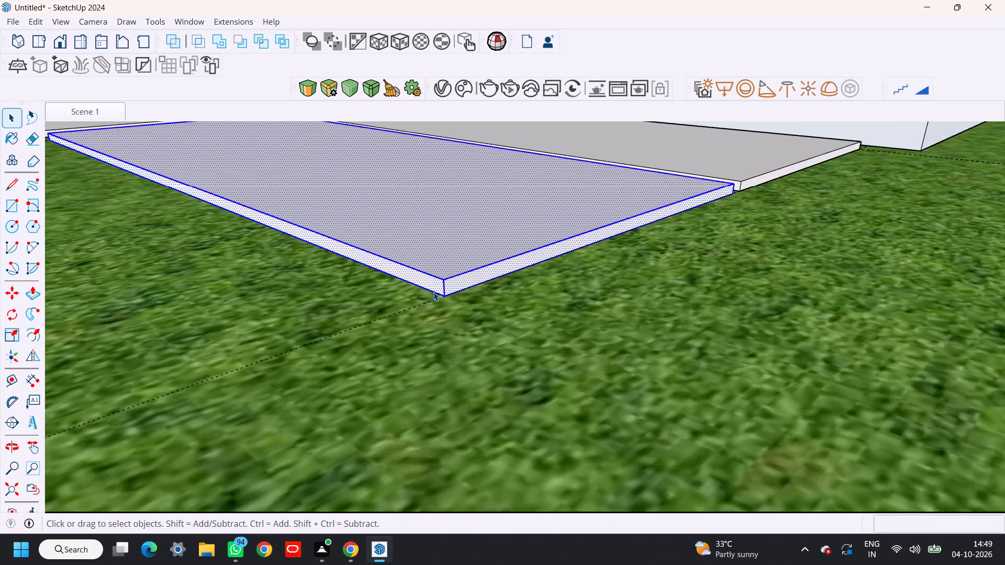
scroll(433, 292, up, 3)
click(427, 278)
key(p)
click(427, 276)
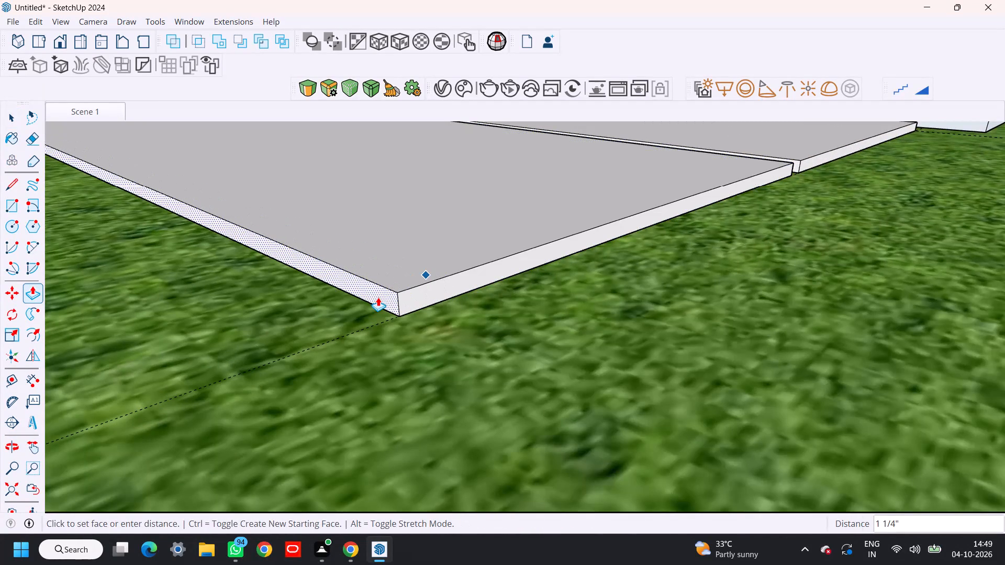
text(2')
key(Return)
Copy the deepened paver about 3' 6" away from the steps, leaving a narrow gap in front of the original.
scroll(378, 297, down, 9)
shift+middle_drag(408, 317, 477, 377)
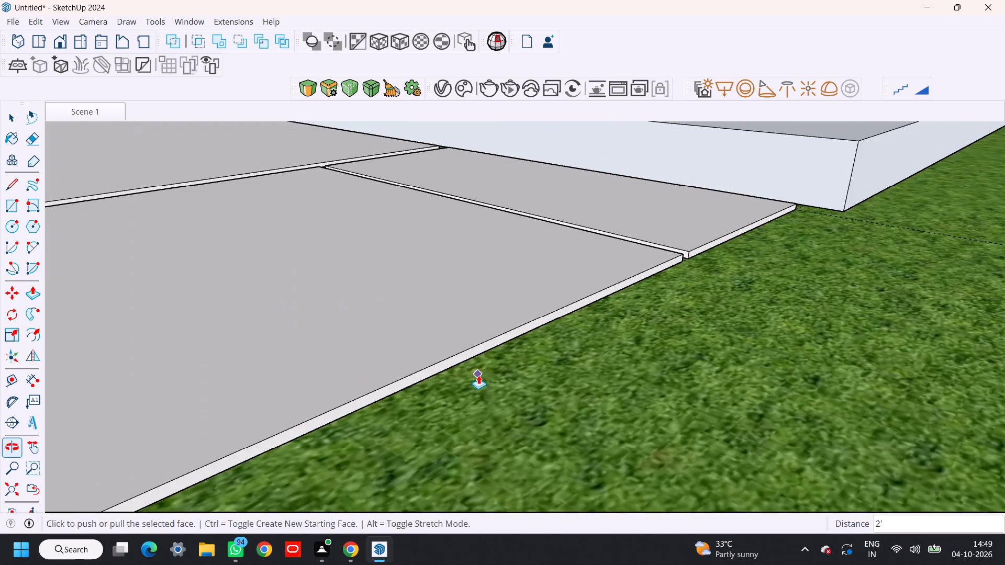
middle_drag(492, 371, 563, 355)
scroll(563, 355, down, 14)
shift+middle_drag(554, 358, 562, 332)
middle_drag(538, 378, 548, 341)
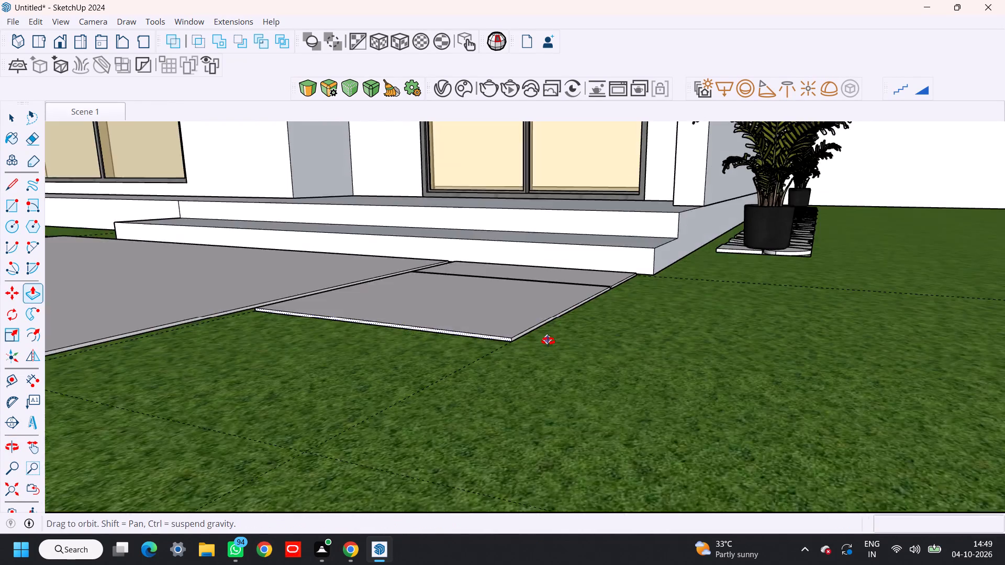
middle_drag(548, 341, 548, 338)
scroll(547, 339, down, 4)
shift+middle_drag(545, 342, 549, 334)
middle_drag(544, 339, 508, 361)
key(space)
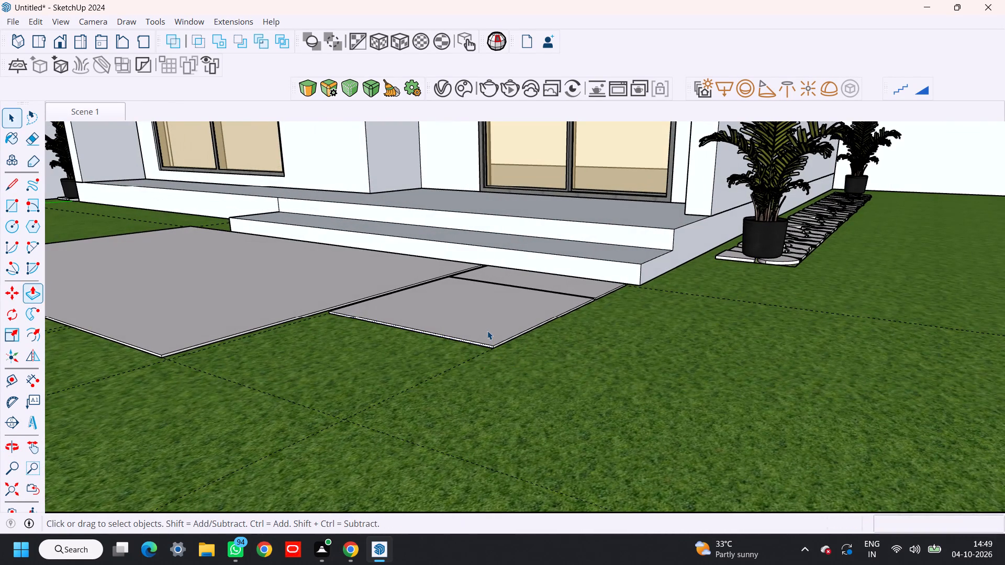
triple_click(487, 331)
click(487, 331)
middle_drag(496, 331, 468, 354)
key(m)
scroll(533, 329, up, 2)
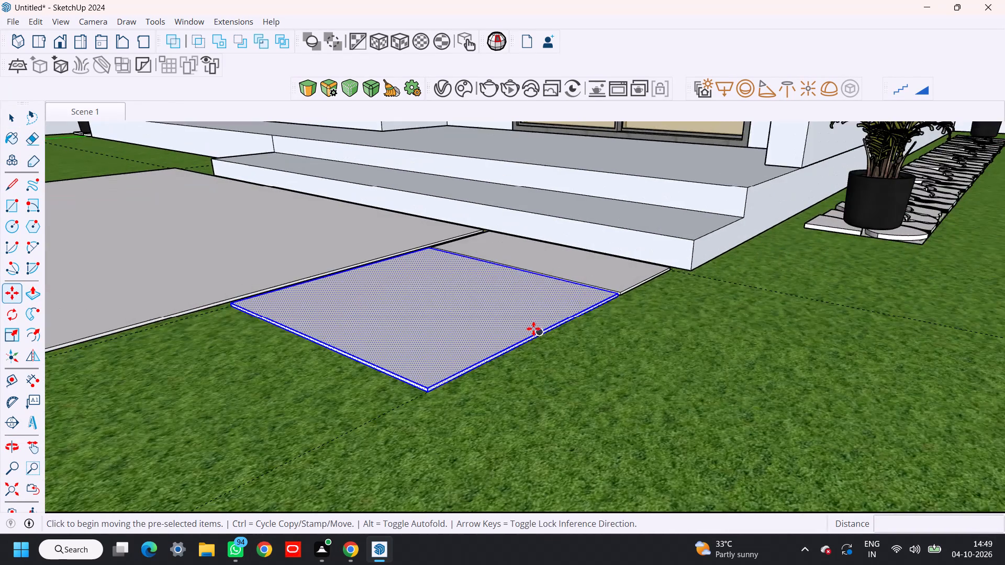
scroll(533, 329, up, 18)
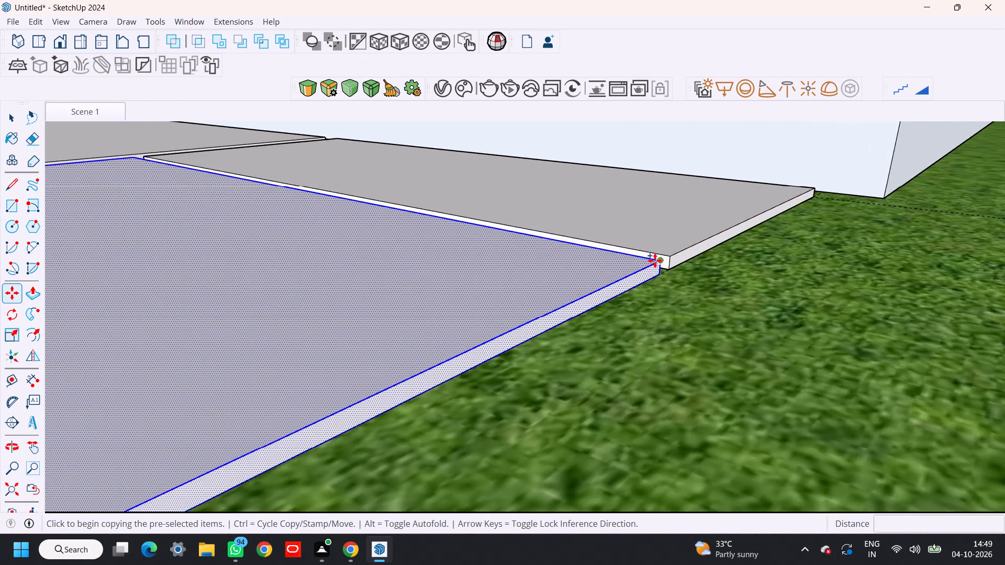
click(655, 261)
scroll(420, 366, down, 15)
shift+middle_drag(314, 424, 544, 323)
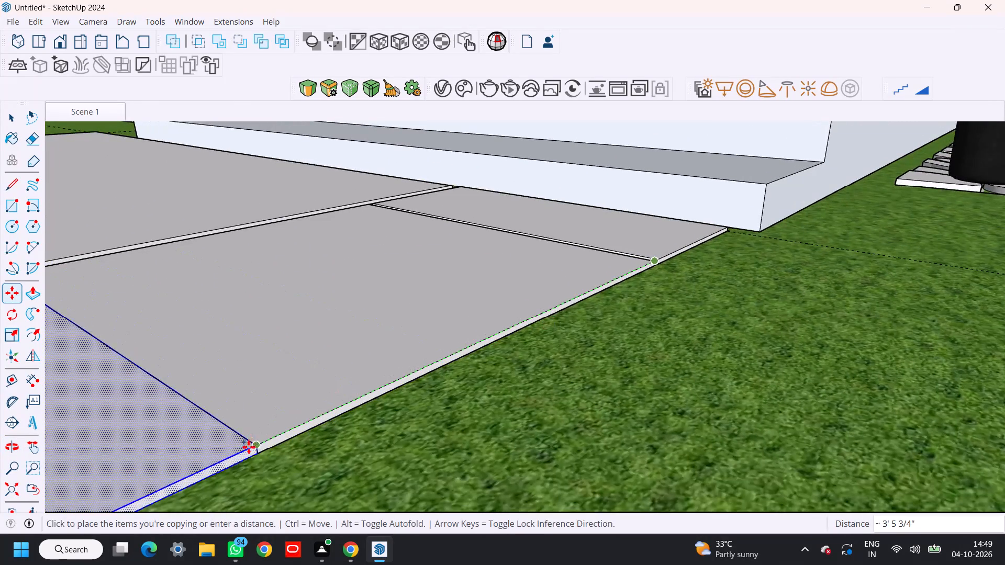
scroll(249, 447, up, 4)
click(243, 457)
scroll(271, 449, down, 6)
key(space)
Return to the Scene 1 view and clear the paver selection.
middle_drag(344, 448, 499, 435)
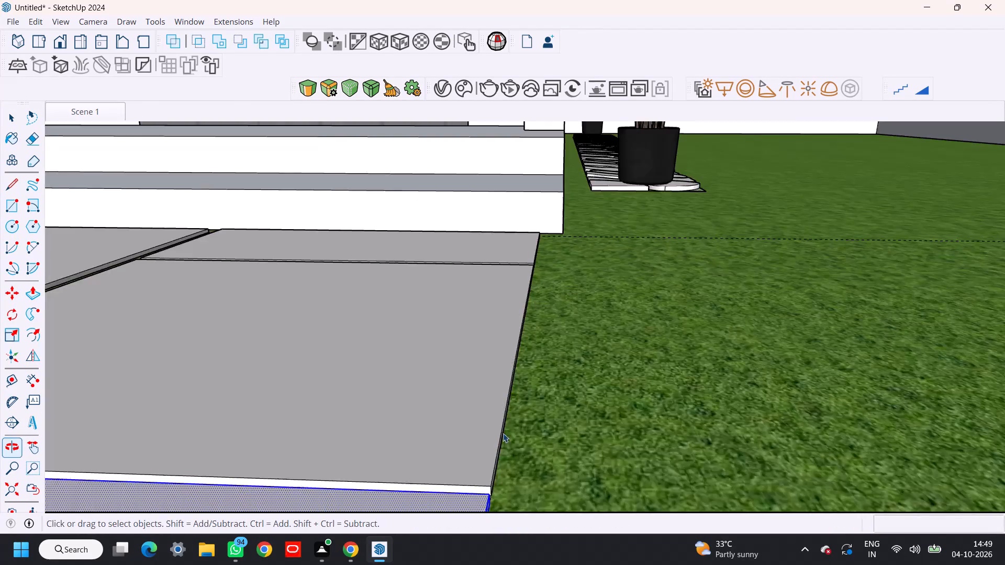
scroll(493, 429, down, 18)
shift+middle_drag(478, 431, 482, 322)
middle_drag(494, 339, 446, 336)
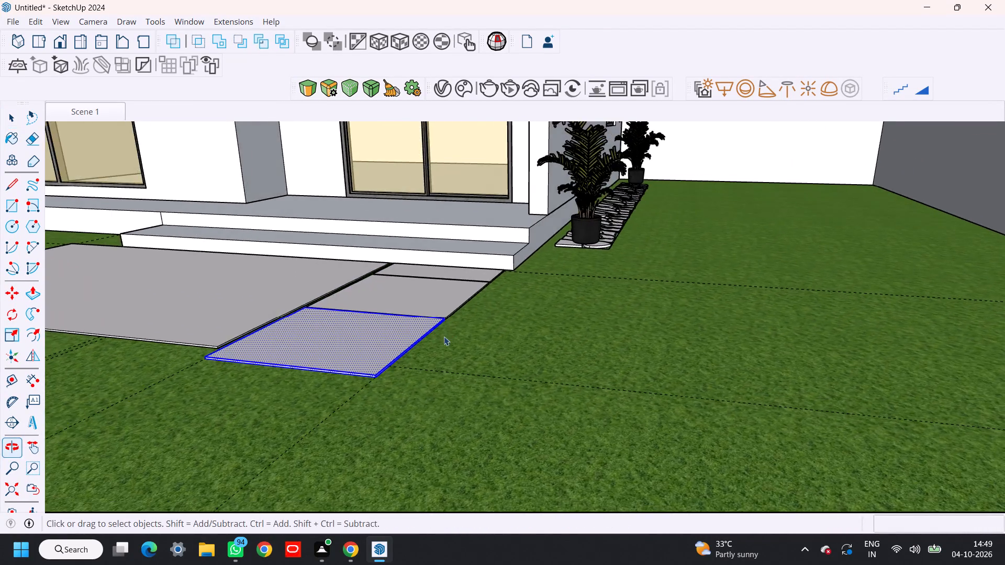
scroll(444, 336, down, 10)
click(104, 116)
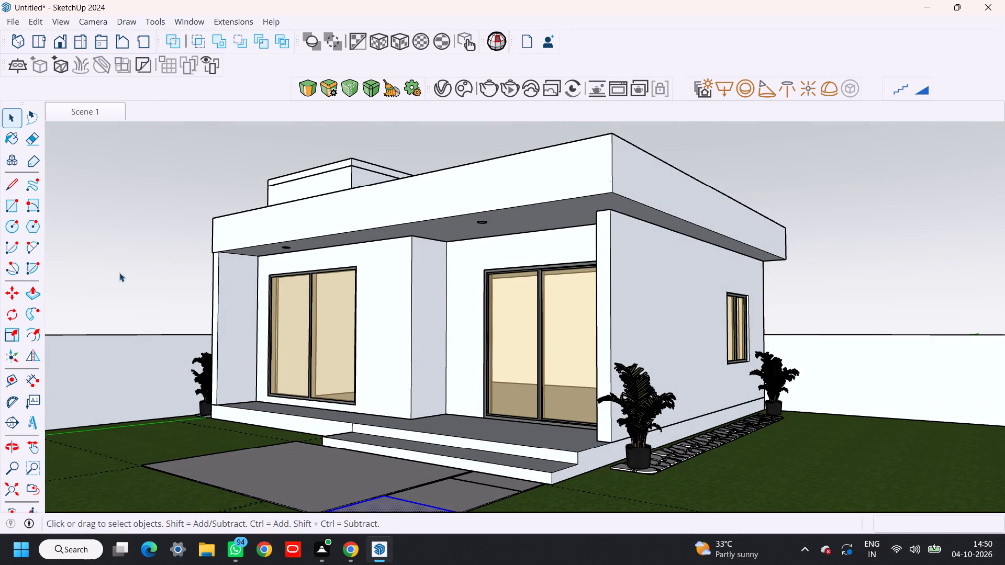
click(78, 231)
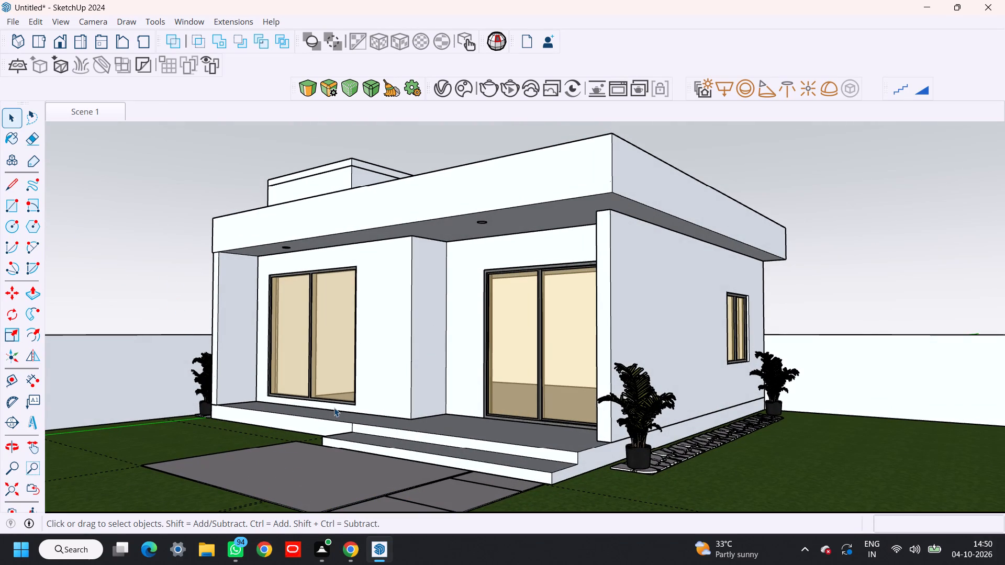
Sample the pale wall material and paint the large slab and the three smaller pavers with it.
key(b)
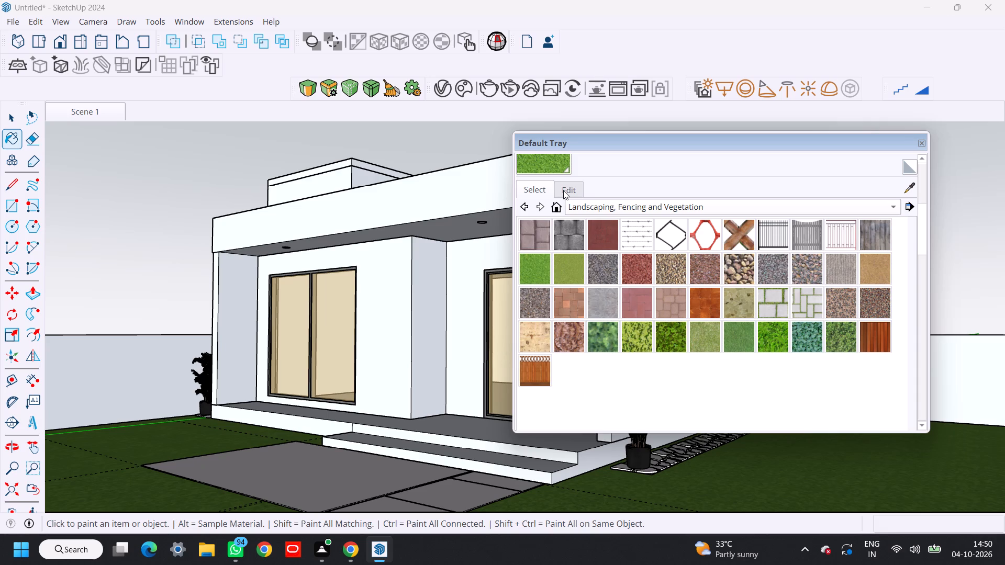
click(911, 184)
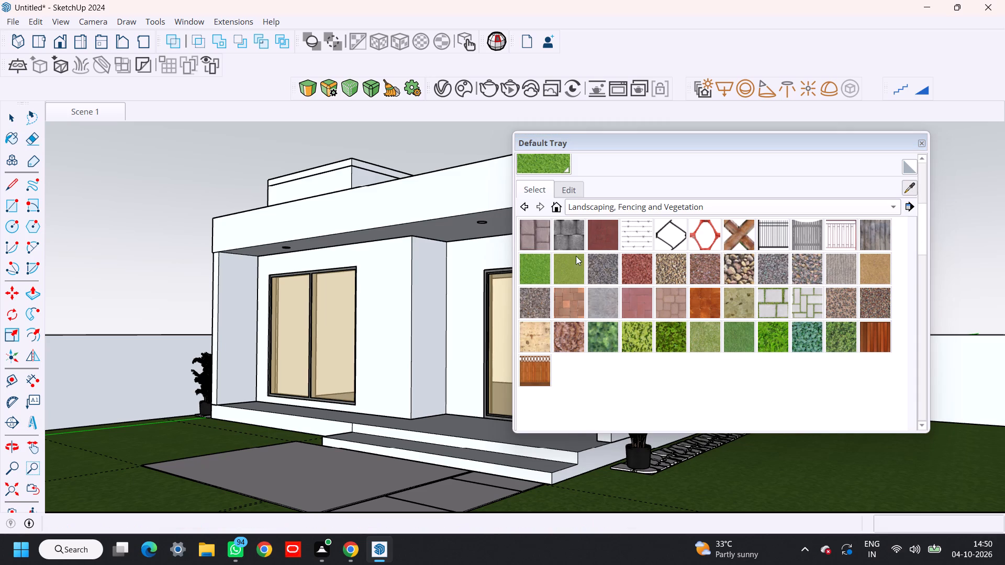
click(403, 299)
click(326, 478)
click(445, 497)
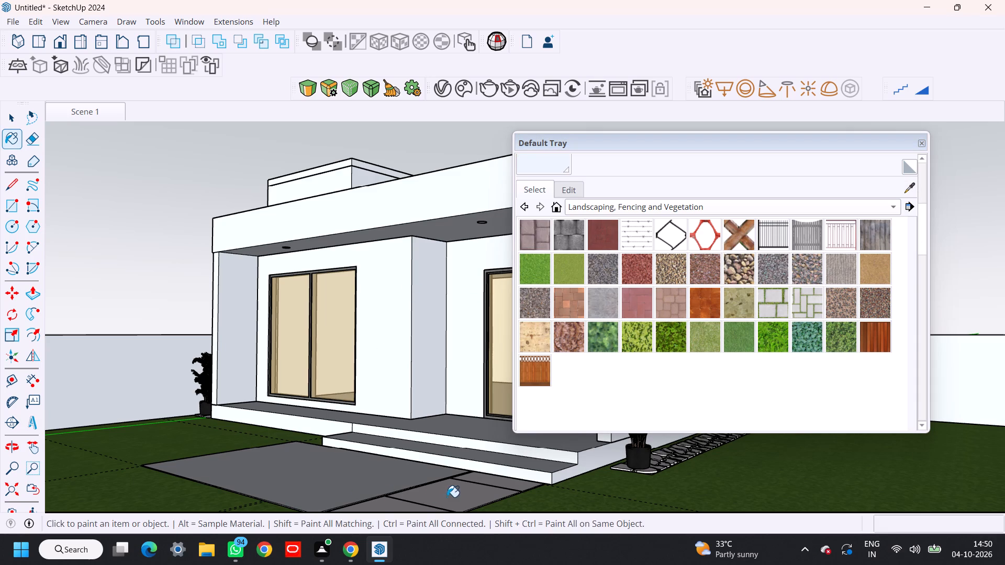
click(485, 481)
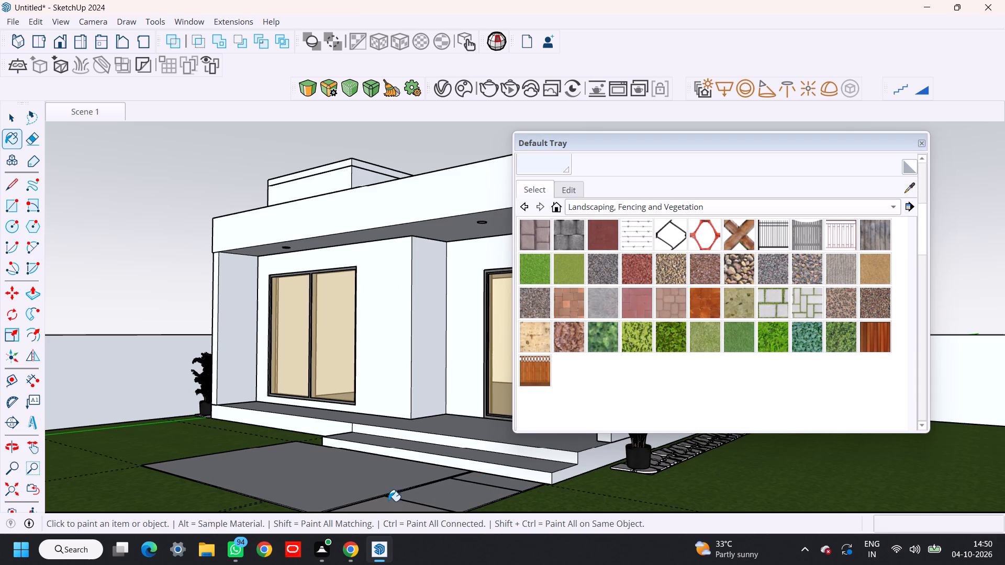
click(382, 505)
key(space)
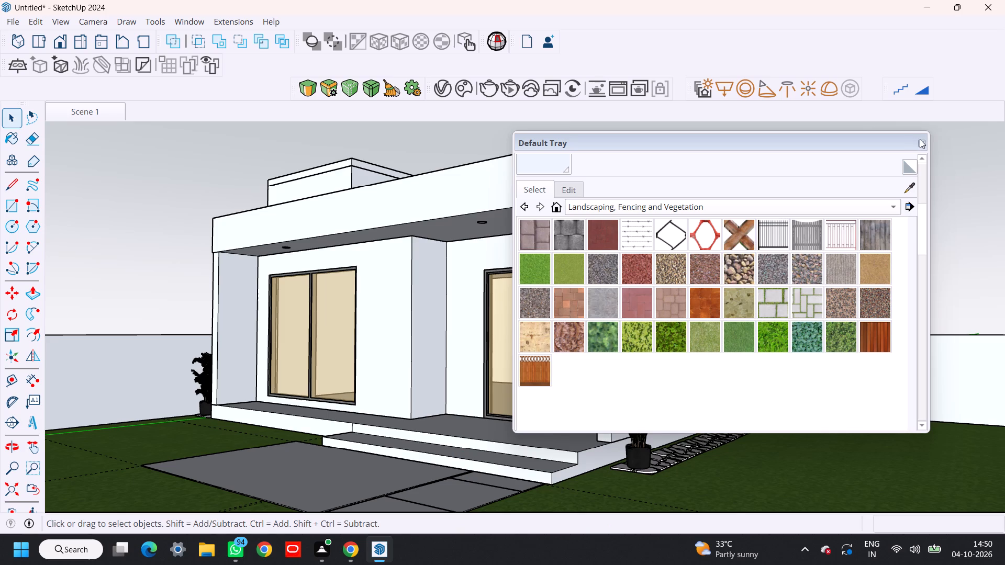
click(920, 139)
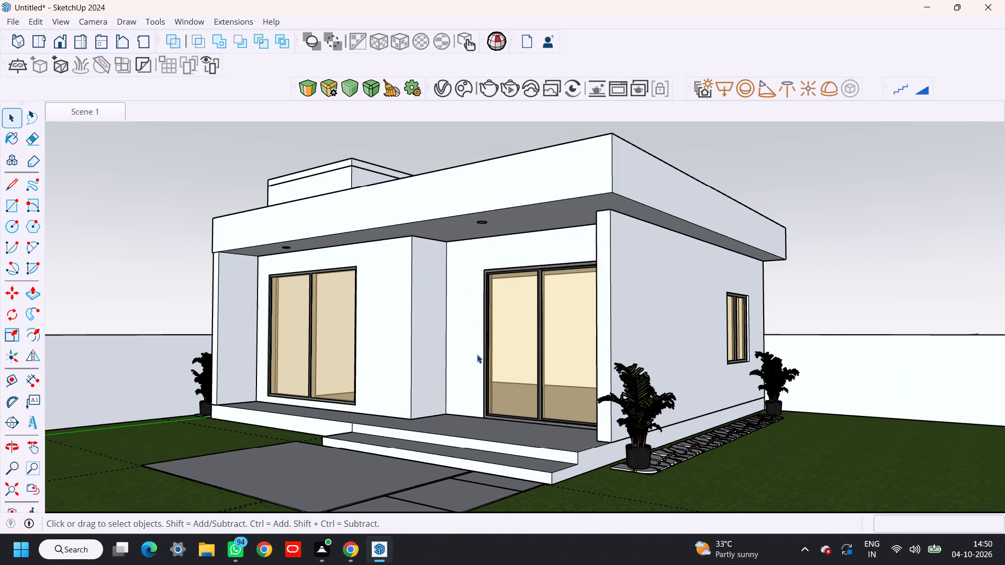
Paint the porch platform and entrance steps with the mid-grey granite from the Stone materials.
key(b)
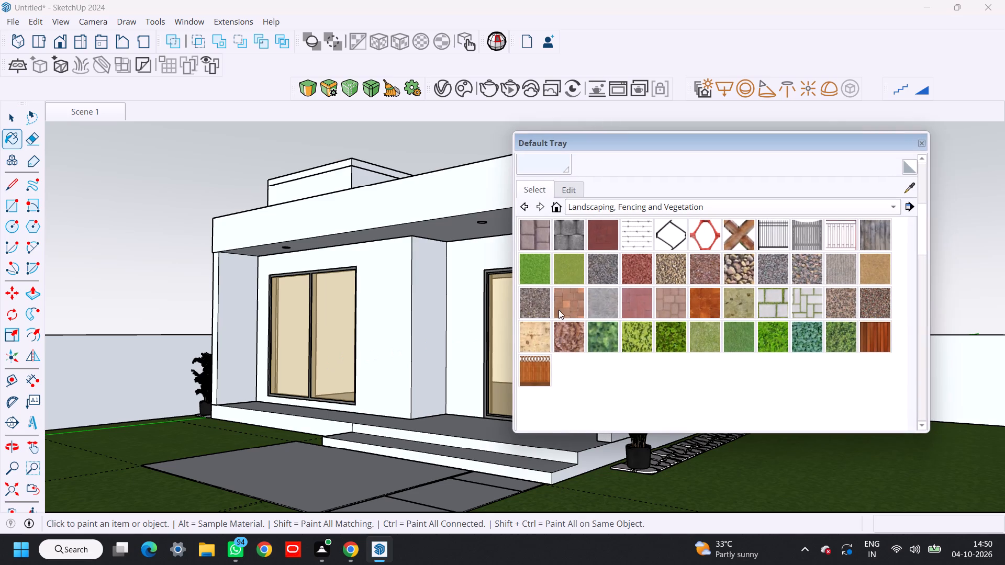
click(575, 210)
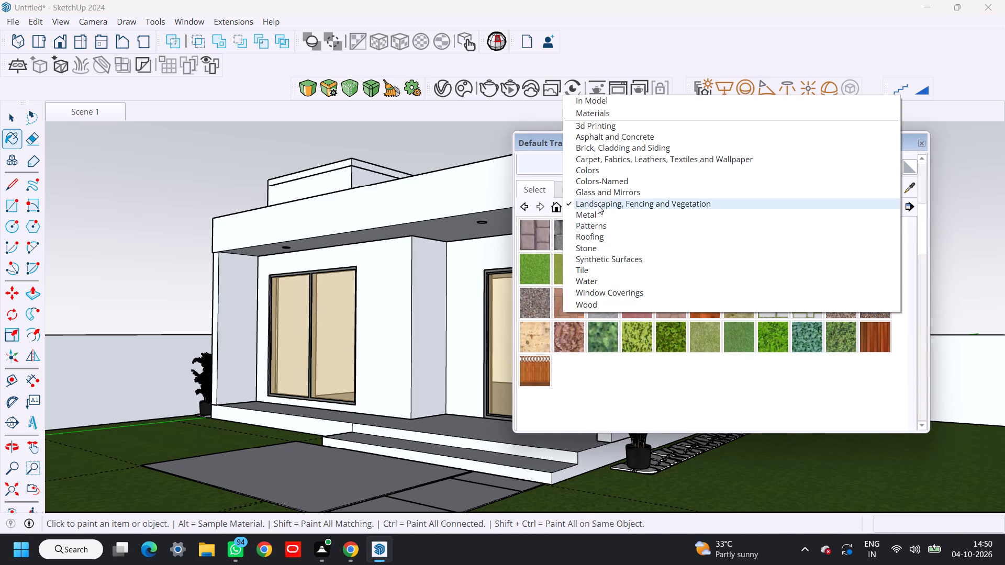
click(604, 252)
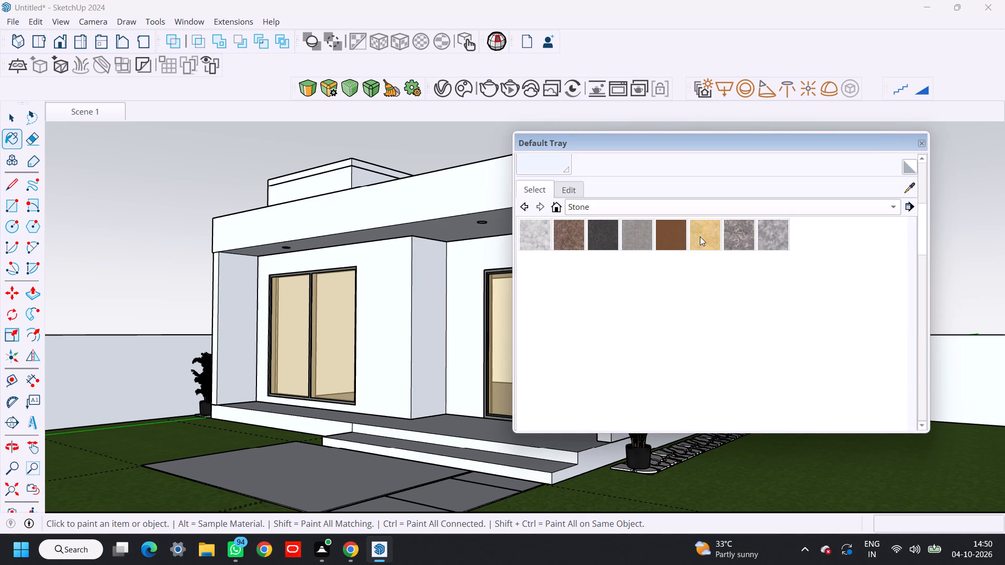
click(573, 231)
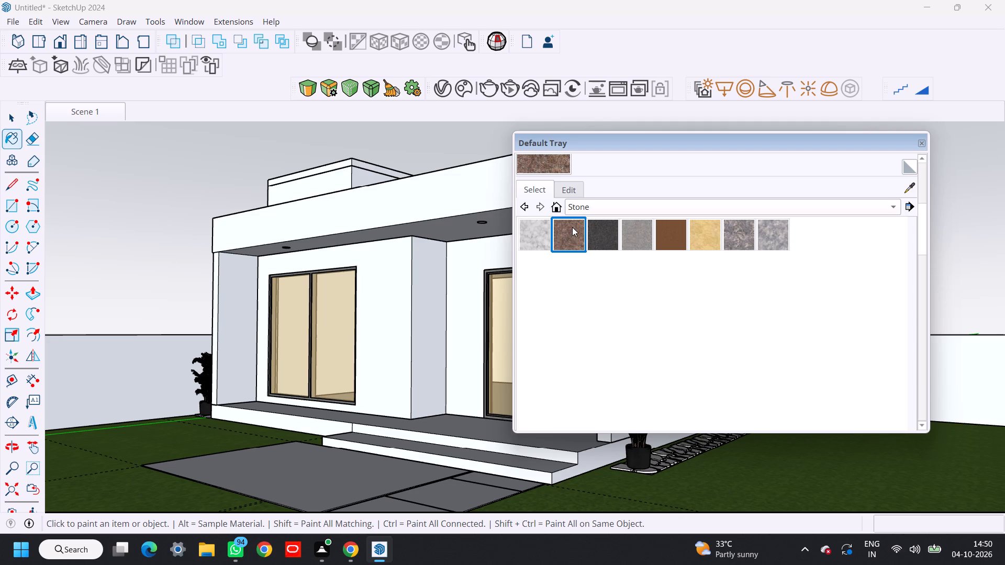
click(708, 238)
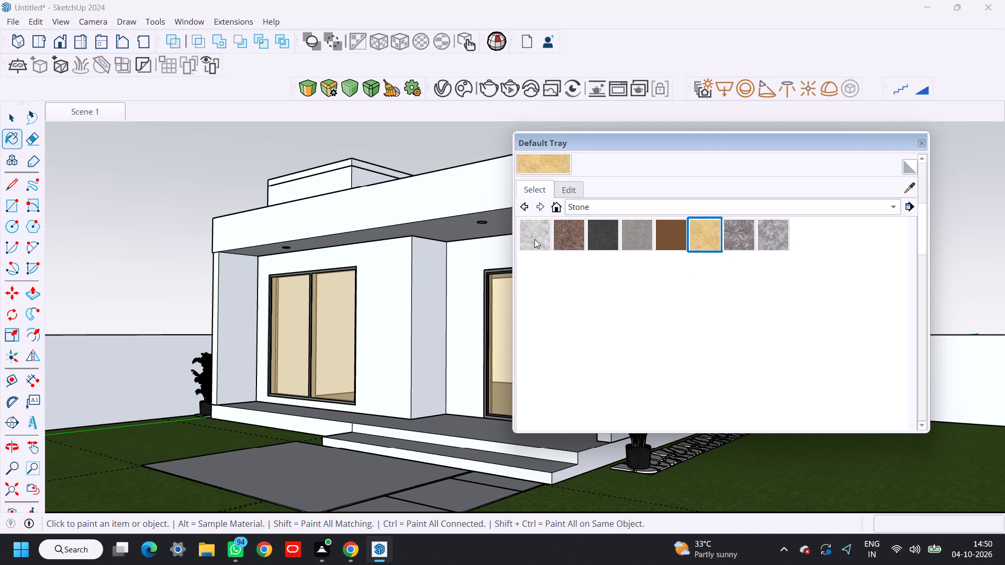
click(534, 239)
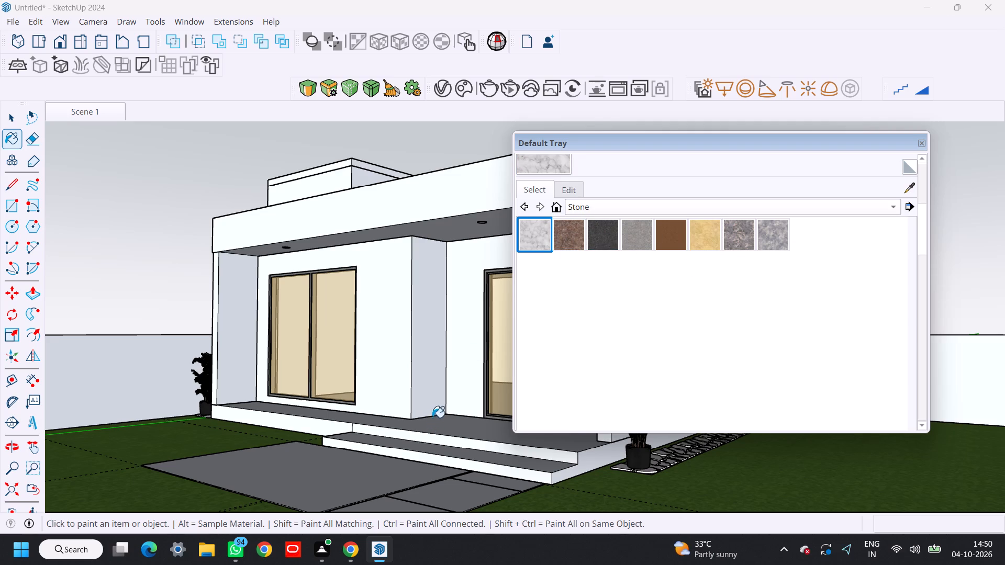
click(629, 235)
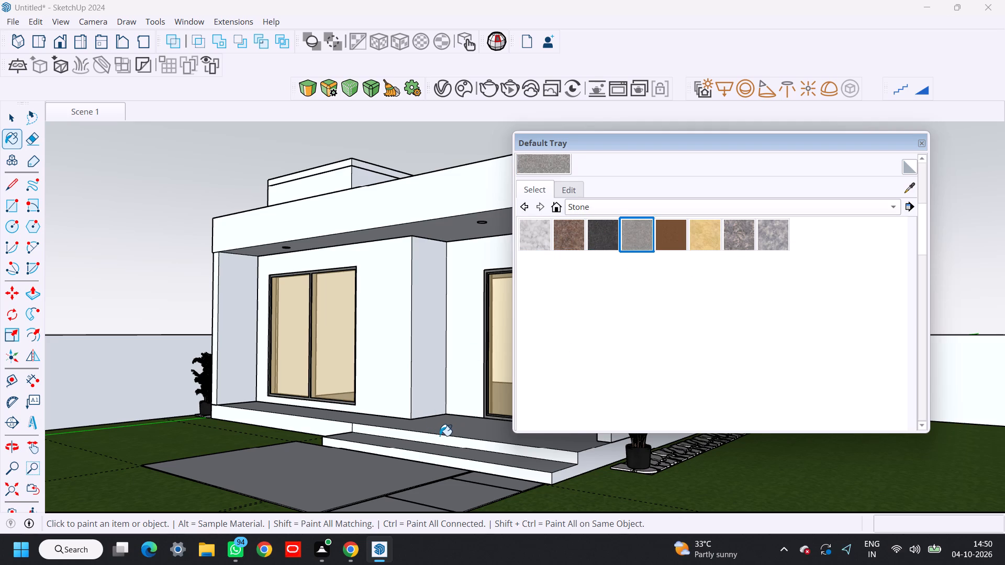
click(444, 429)
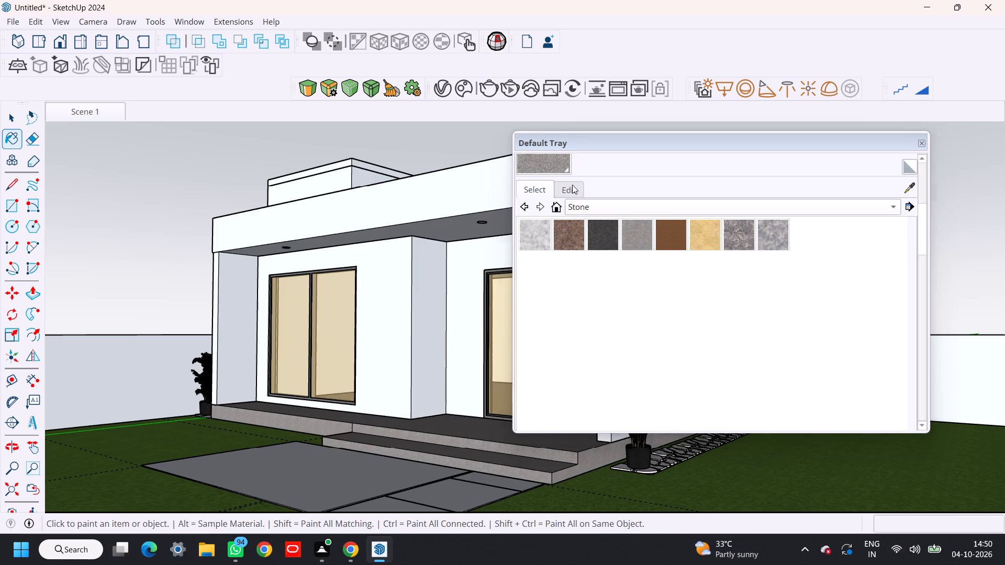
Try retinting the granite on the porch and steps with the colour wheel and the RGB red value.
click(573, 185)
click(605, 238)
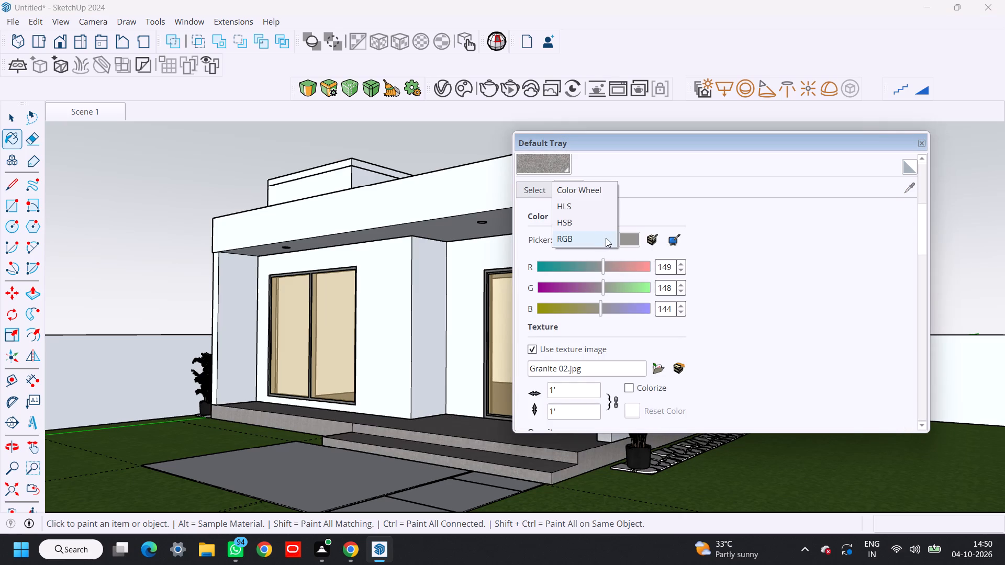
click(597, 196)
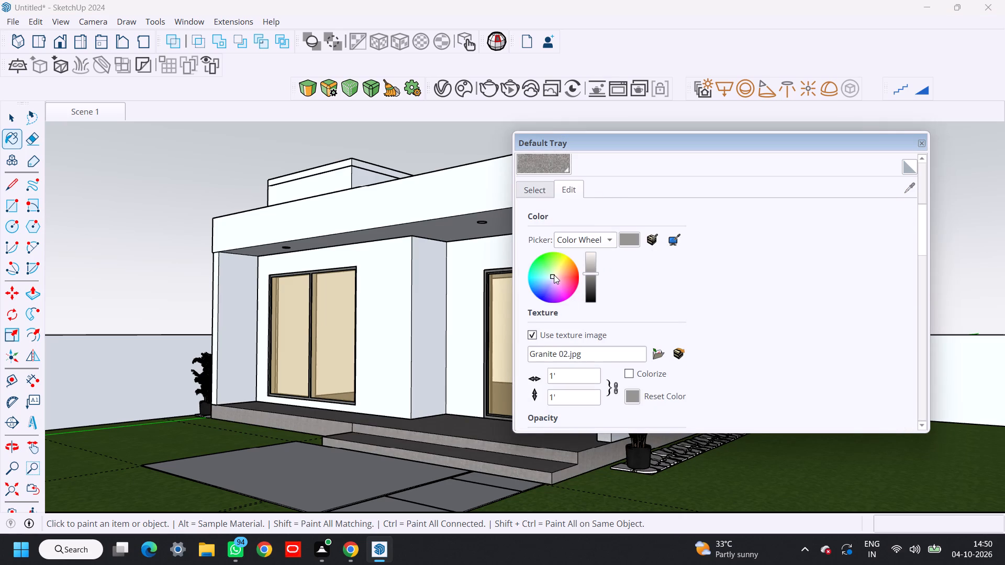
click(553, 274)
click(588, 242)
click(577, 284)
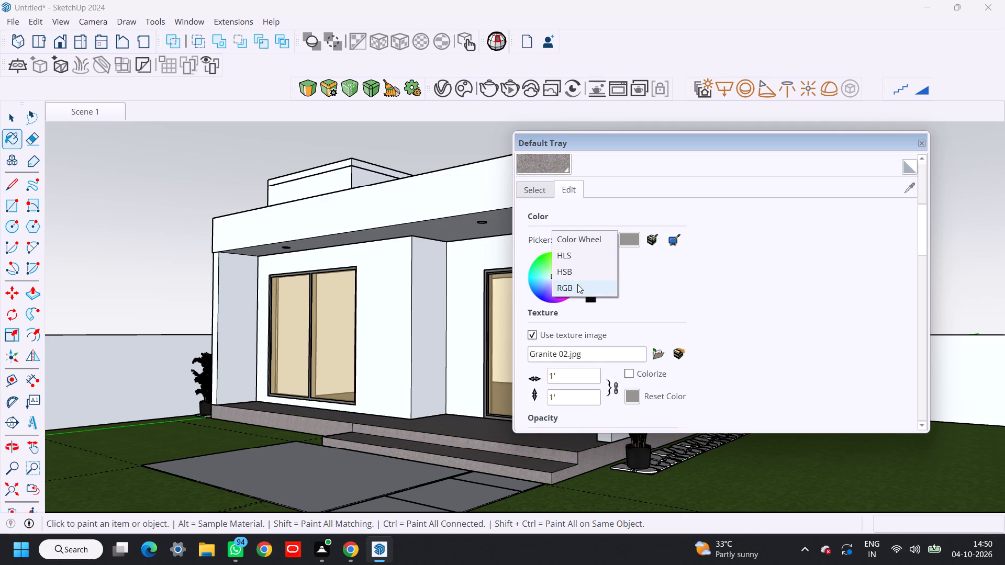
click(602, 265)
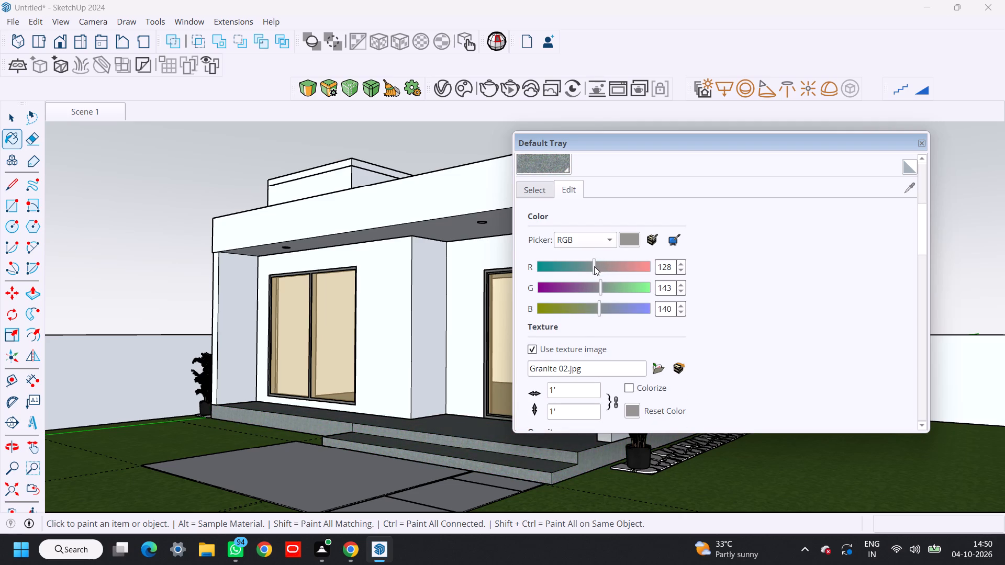
Lighten the granite to a pale neutral grey with HSB values 71, 1 and 83, and close the material settings.
click(605, 242)
click(590, 223)
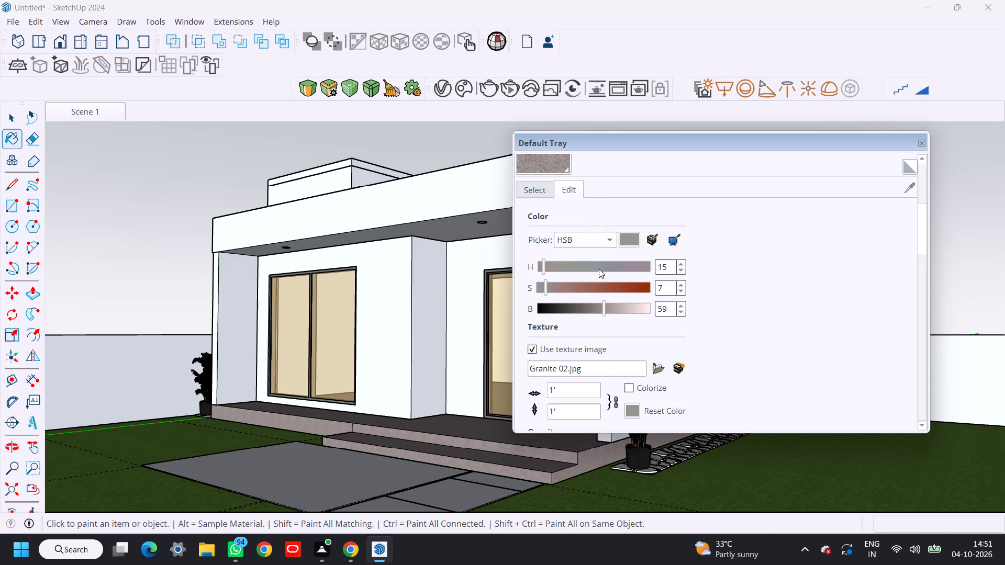
drag(606, 306, 636, 310)
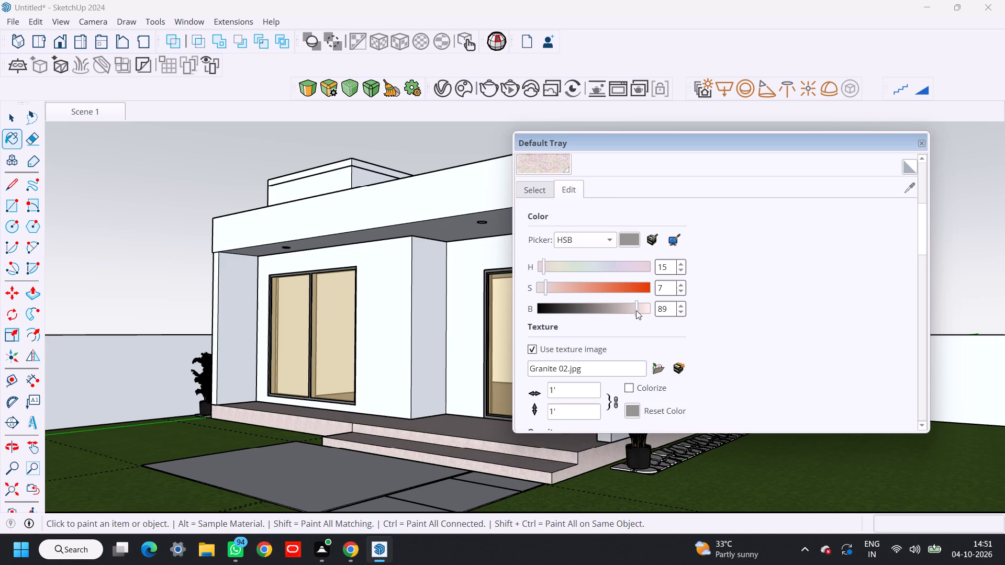
drag(636, 310, 629, 312)
drag(545, 286, 538, 286)
drag(544, 264, 547, 264)
drag(547, 264, 562, 268)
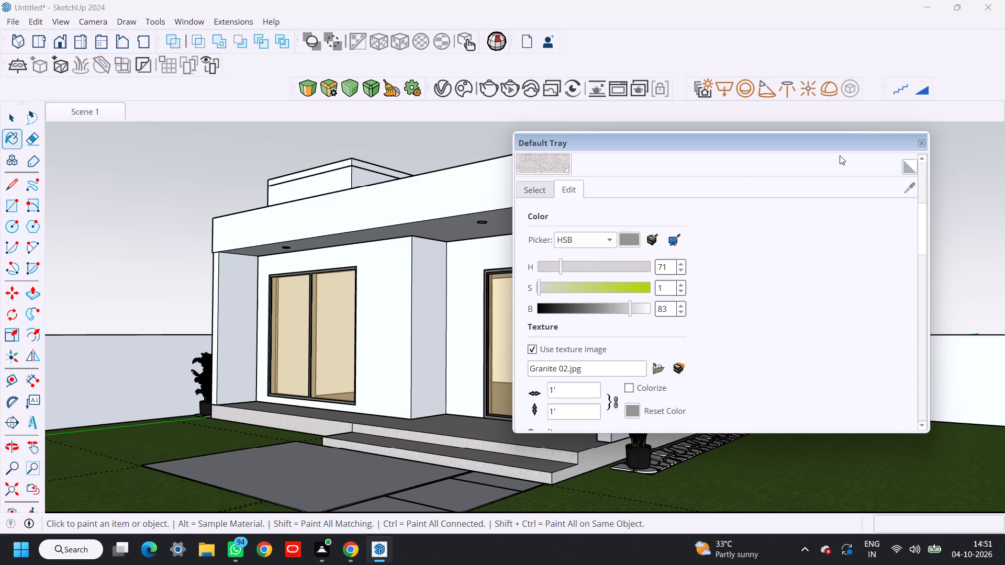
click(918, 143)
key(space)
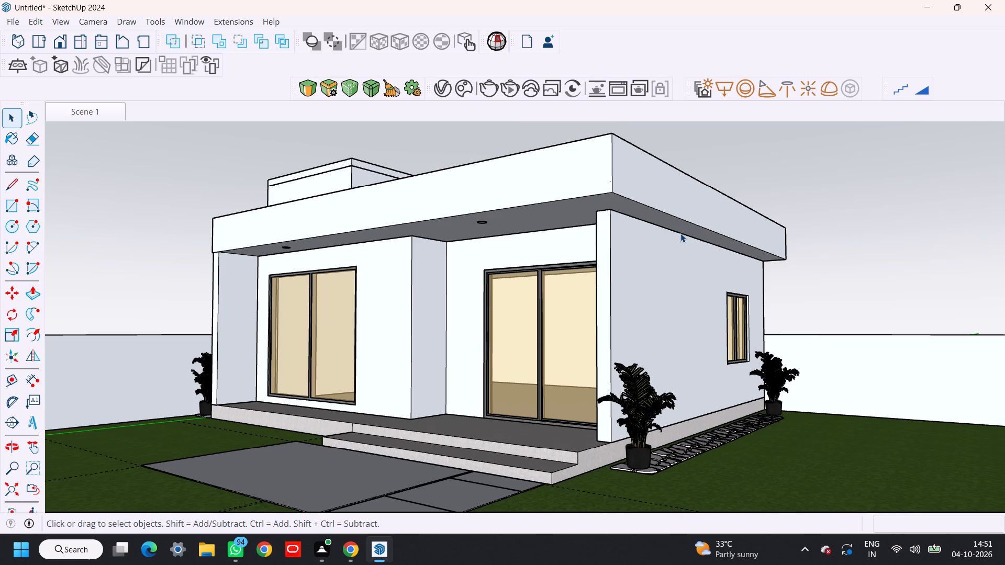
Delete the thin cap slab on top of the rooftop block, comparing with and without it through undo and redo.
click(350, 158)
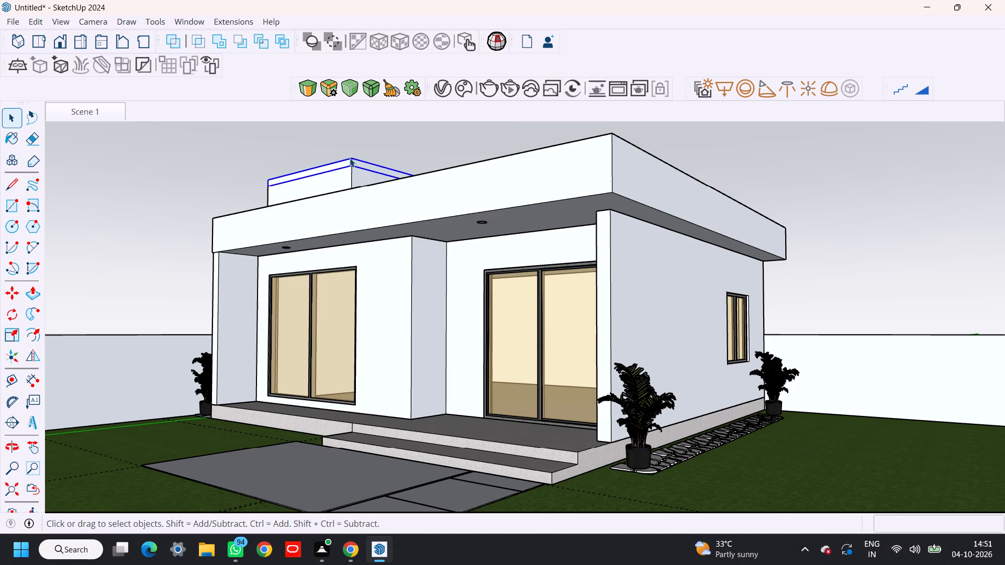
key(Delete)
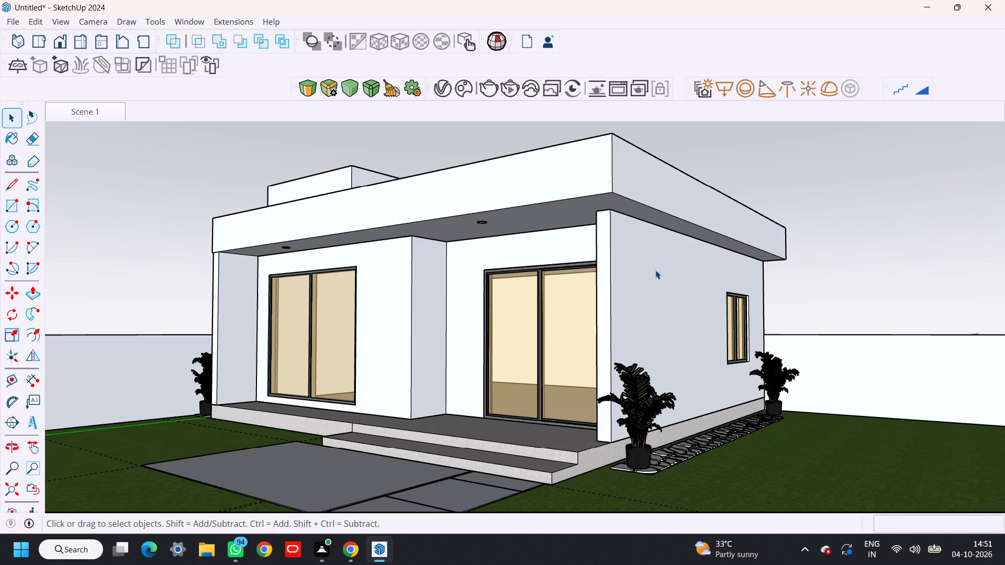
key(ctrl+z)
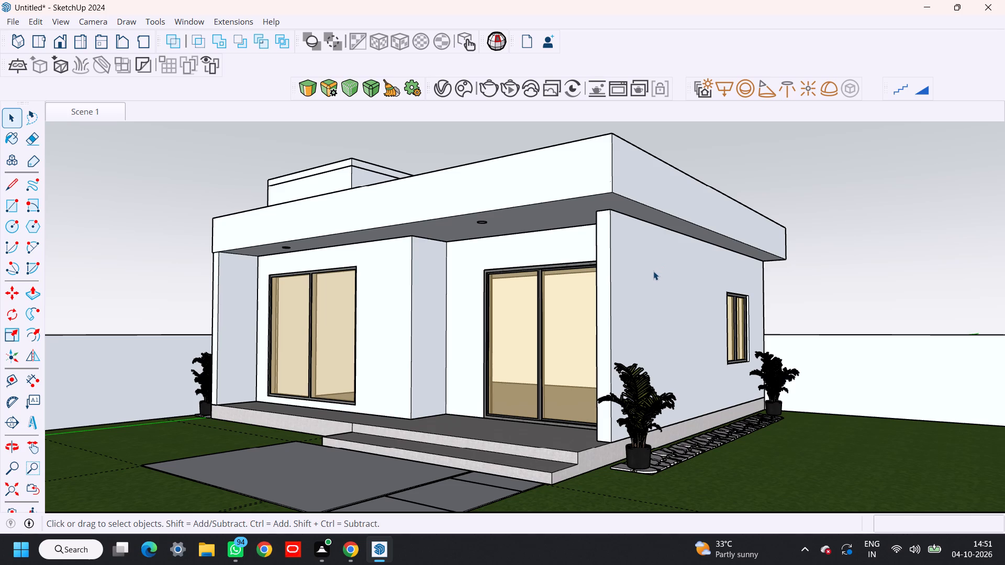
key(ctrl+y)
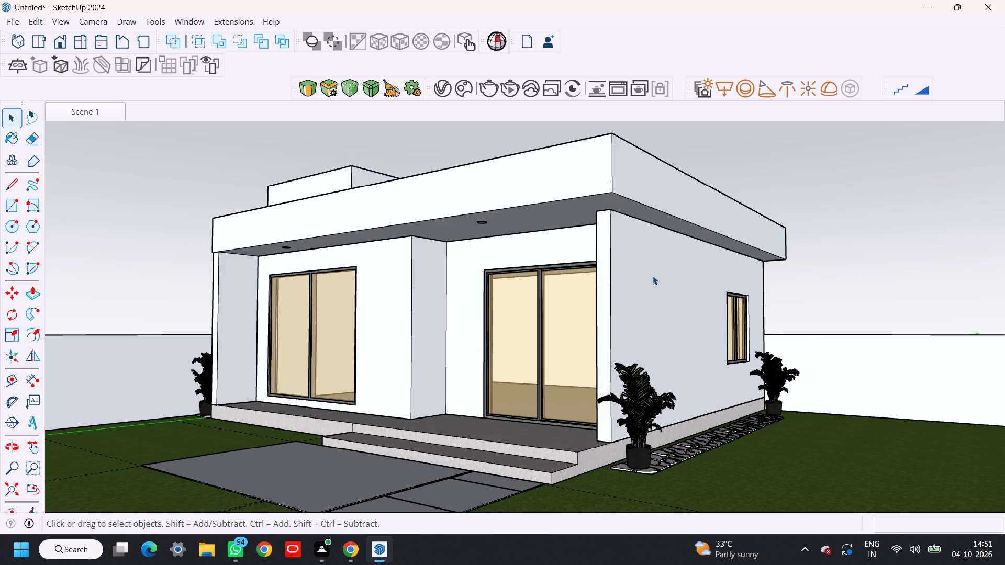
Save the model in the Documents folder as SMALL 1BHK HOUSE ELEVATION.
key(ctrl+s)
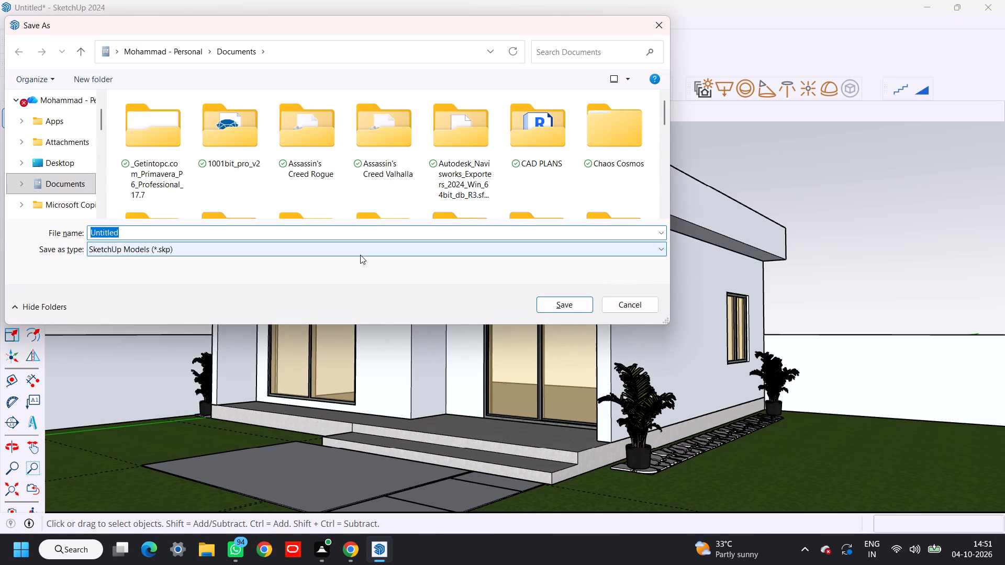
text(SMALL)
key(space)
text(1BHK HOUSE ELEVATION)
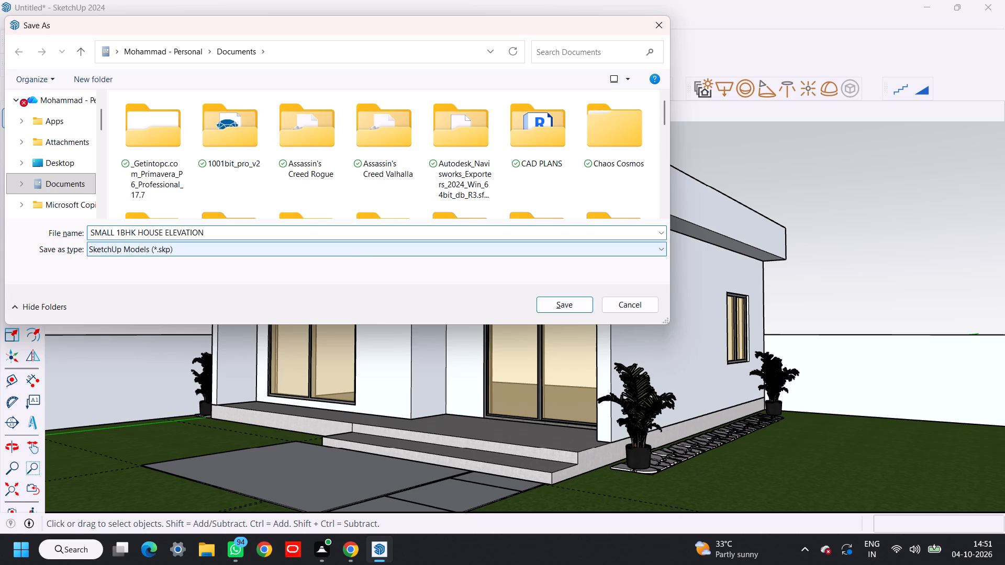
key(Return)
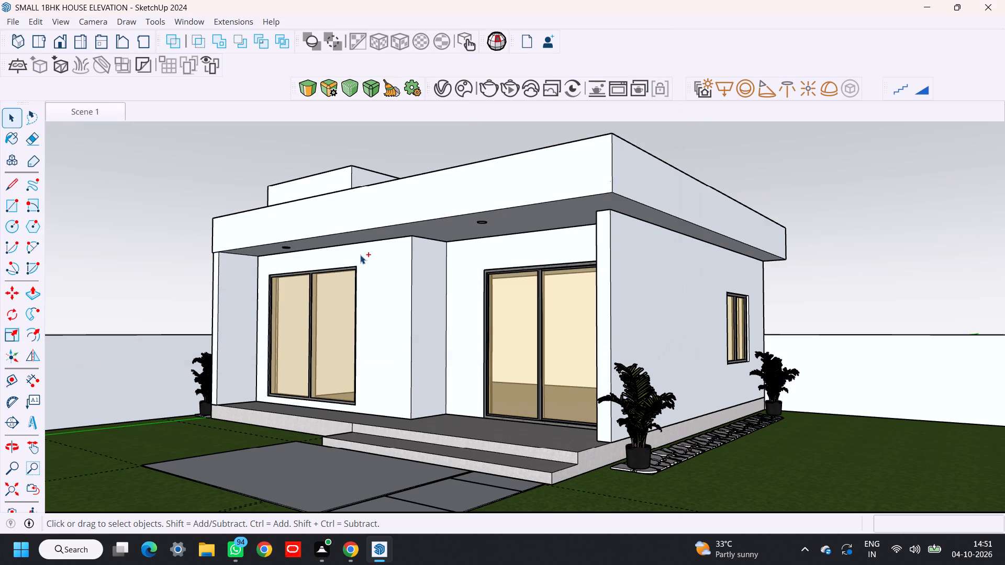